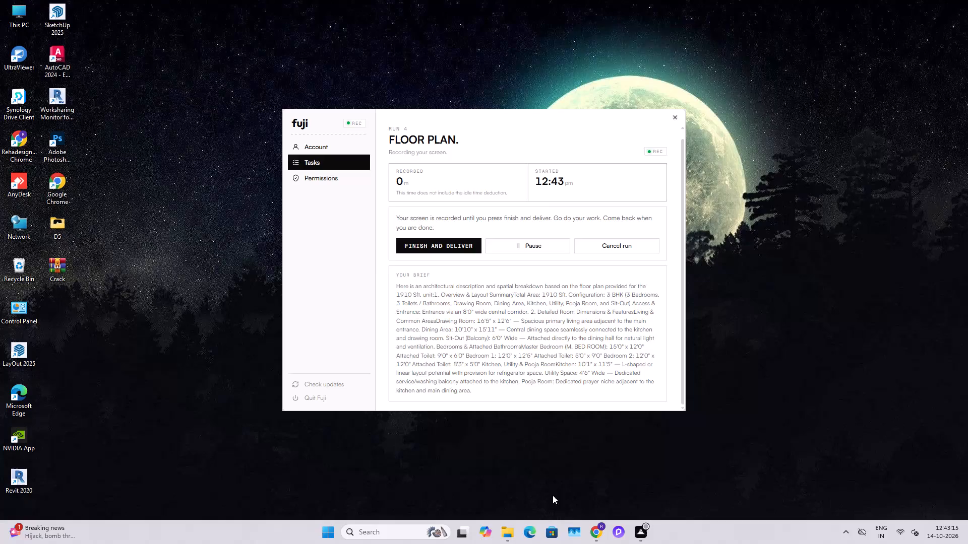
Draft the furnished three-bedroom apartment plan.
Launch AutoCAD 2024 from the desktop and start a new blank drawing.
{"action": "left_click", "coordinate": [466, 529]}
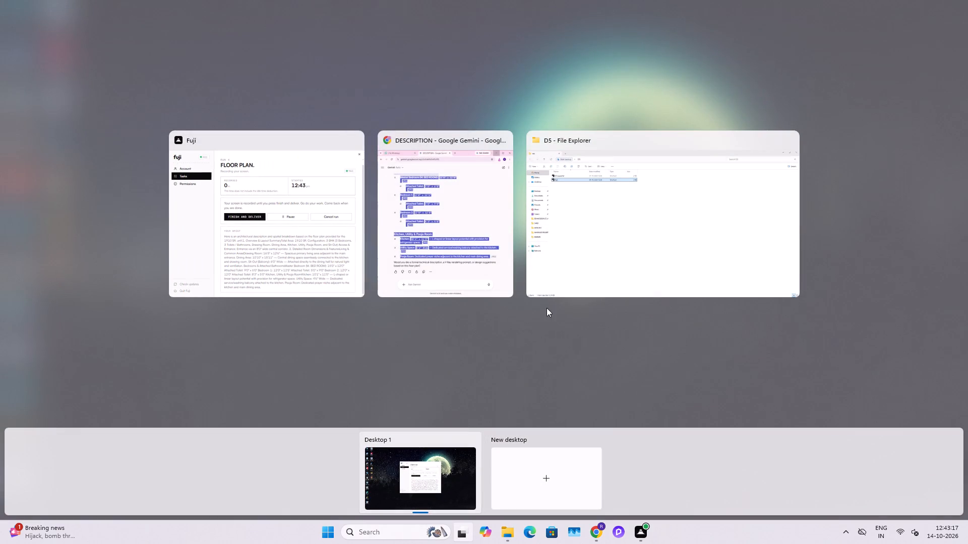
{"action": "left_click", "coordinate": [534, 465]}
{"action": "left_click", "coordinate": [487, 468]}
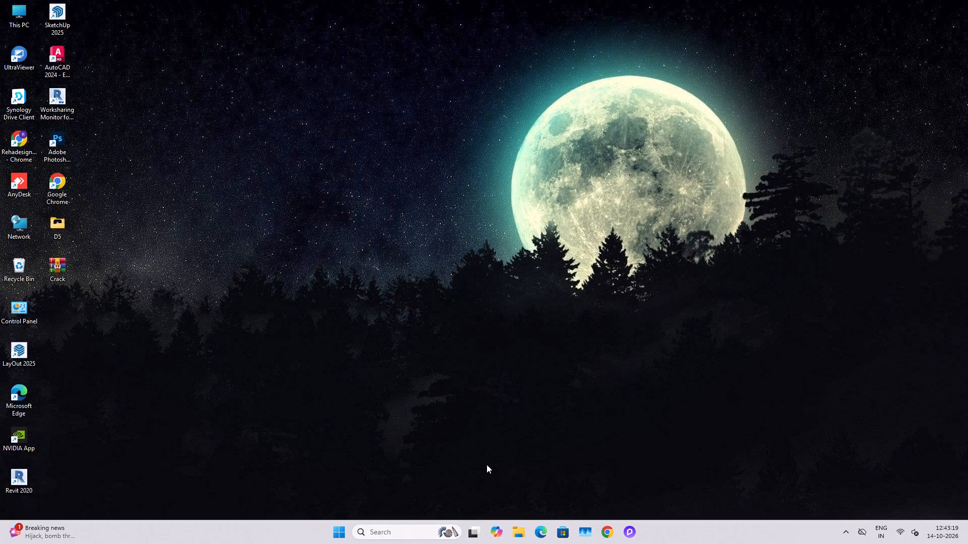
{"action": "right_click", "coordinate": [64, 67]}
{"action": "left_click", "coordinate": [110, 104]}
{"action": "right_click", "coordinate": [966, 103]}
{"action": "left_click", "coordinate": [929, 145]}
{"action": "right_click", "coordinate": [929, 145]}
{"action": "left_click", "coordinate": [890, 194]}
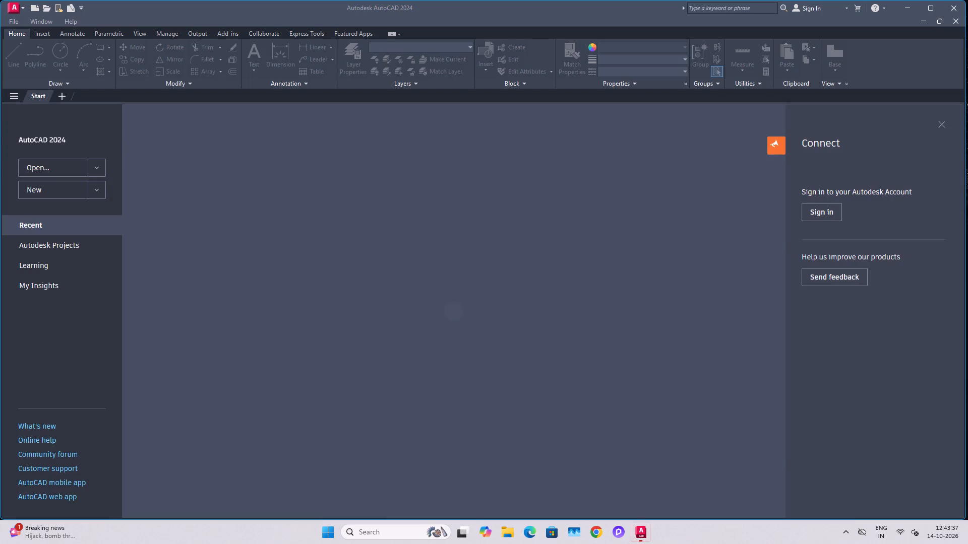
{"action": "left_click", "coordinate": [56, 192]}
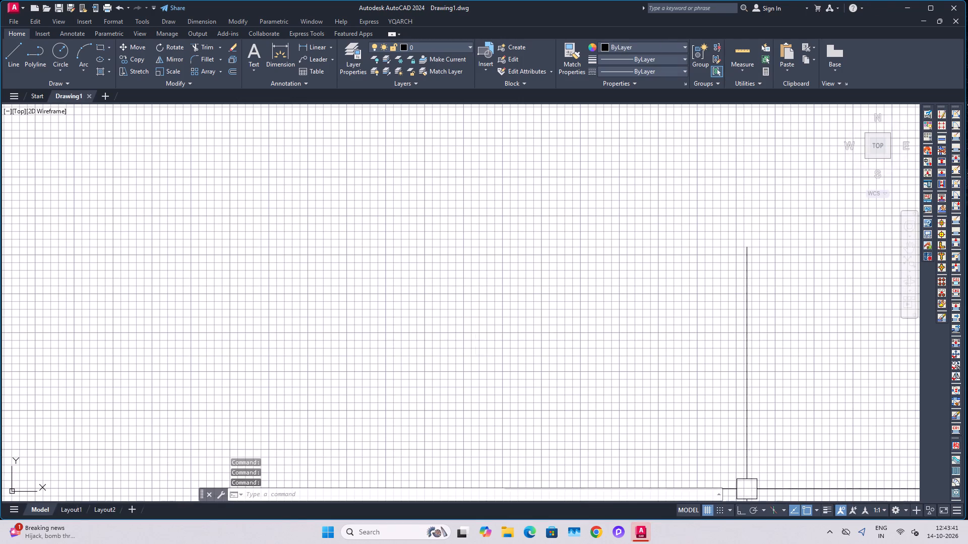
Turn off the grid display in the new drawing.
{"action": "left_click", "coordinate": [709, 513]}
Enable maintaining a log file in the Open and Save options and apply the change.
{"action": "key", "text": "o"}
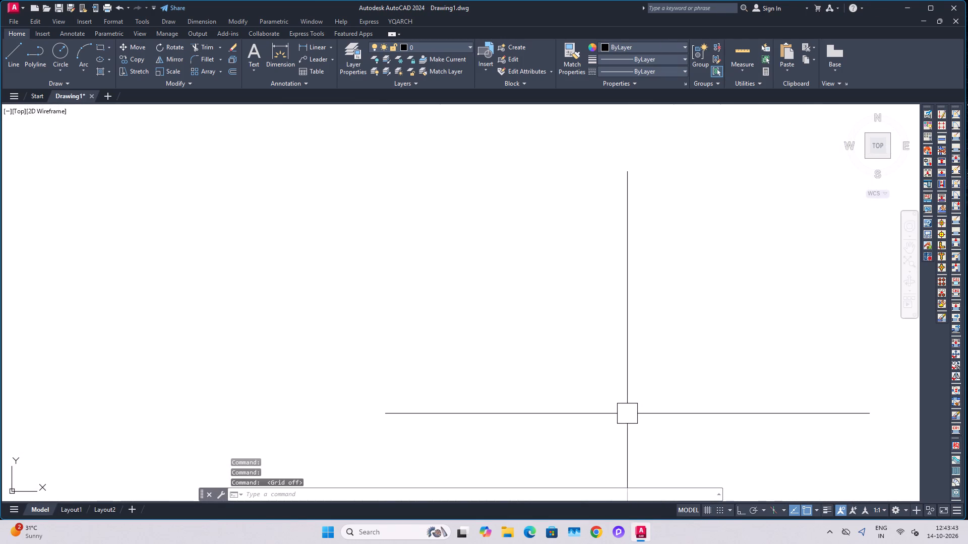
{"action": "key", "text": "p"}
{"action": "key", "text": "Return"}
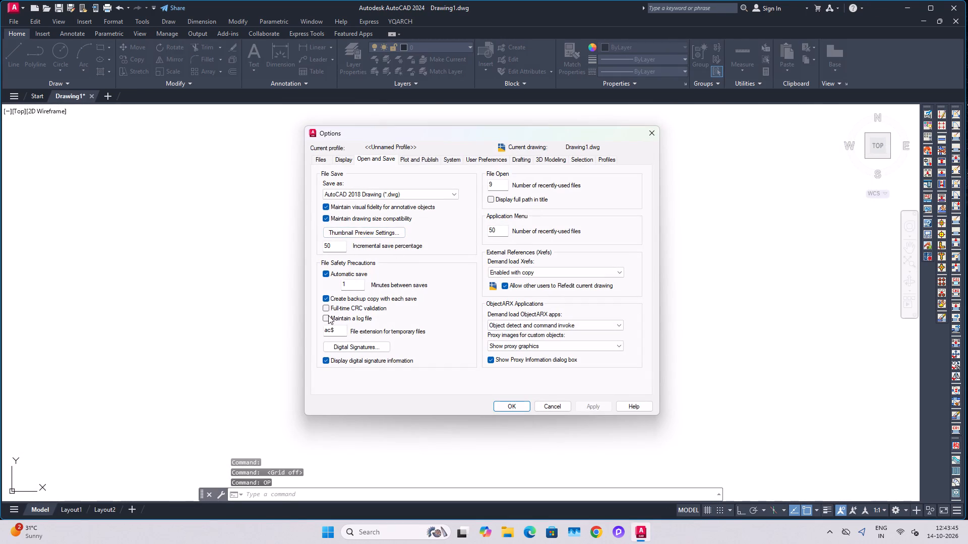
{"action": "left_click", "coordinate": [327, 317]}
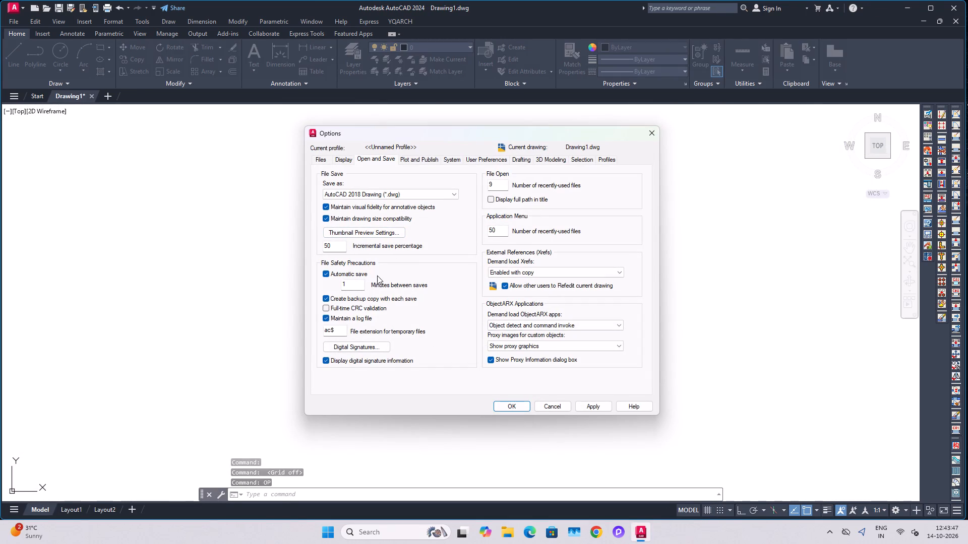
{"action": "left_click", "coordinate": [598, 405]}
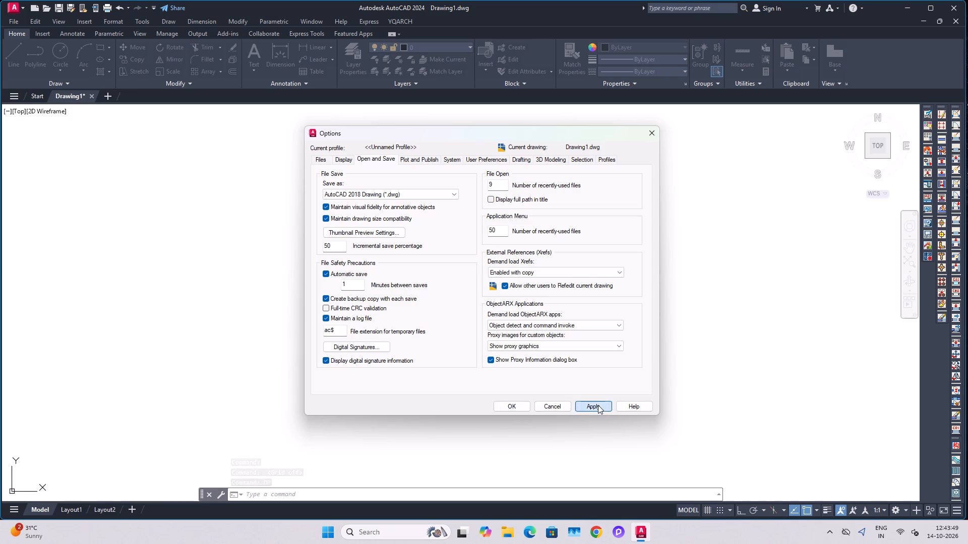
{"action": "left_click", "coordinate": [516, 407]}
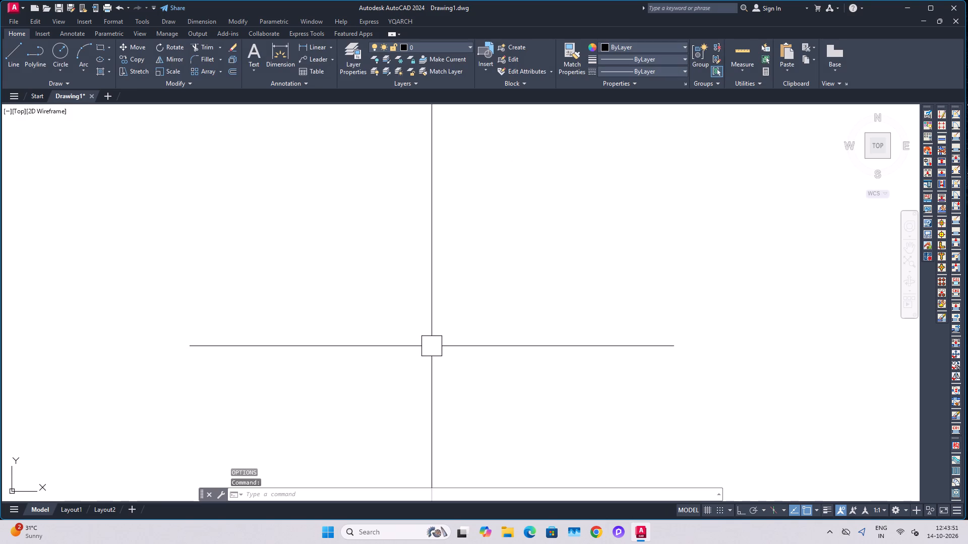
Switch on command logging with the LOGFILEON command.
{"action": "middle_click_drag", "start_coordinate": [434, 346], "coordinate": [436, 368]}
{"action": "key", "text": "Escape"}
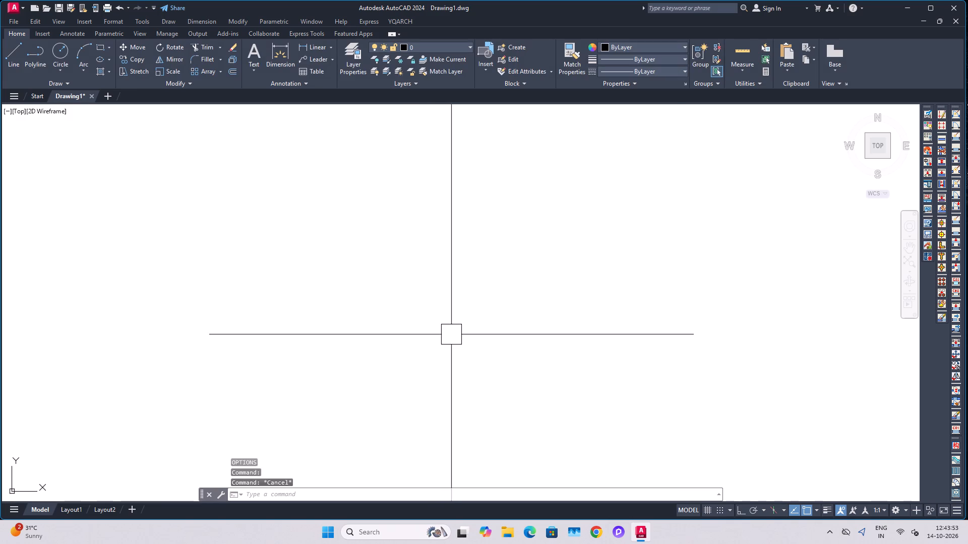
{"action": "key", "text": "Escape"}
{"action": "key", "text": "Escape"}
{"action": "type", "text": "LO"}
{"action": "key", "text": "g"}
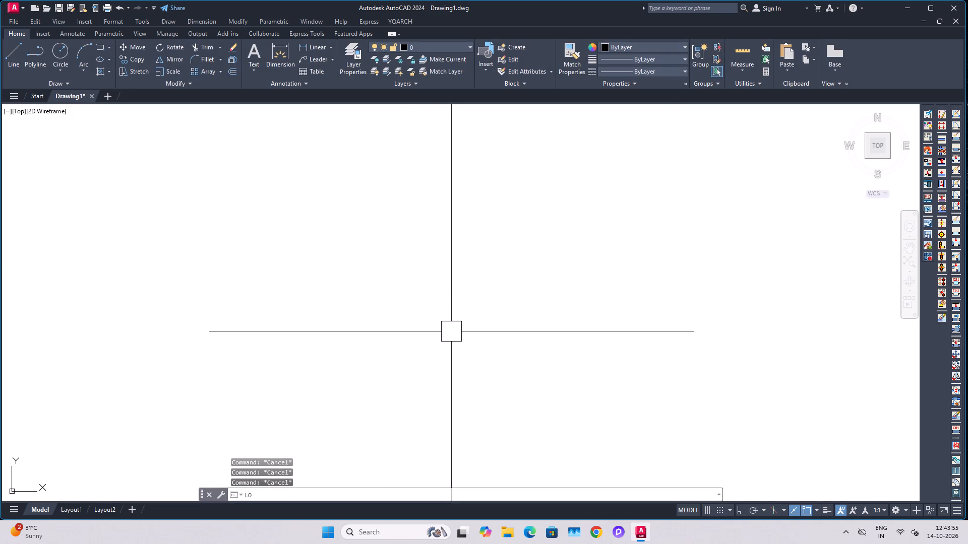
{"action": "left_click", "coordinate": [301, 412]}
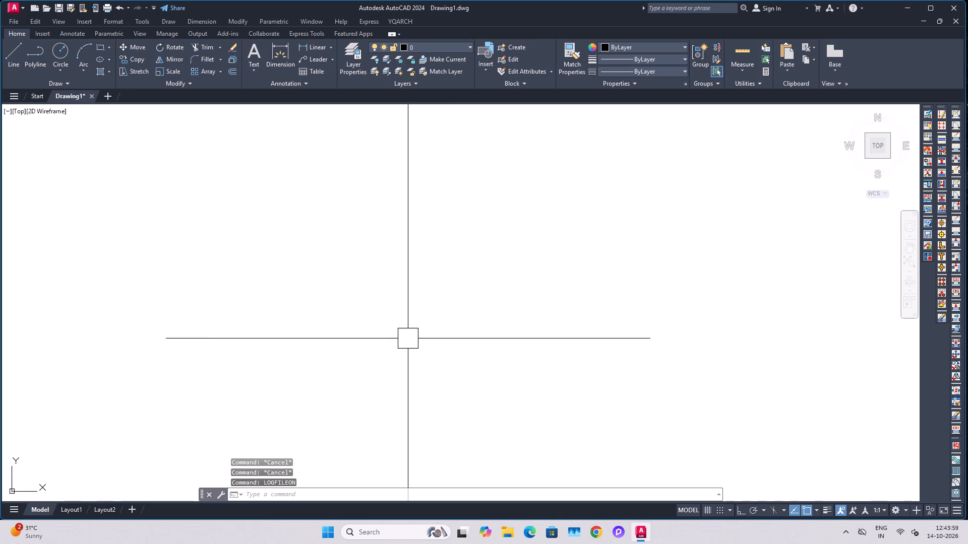
Start saving the drawing and create a folder named INTERIOR PLAN inside REHADESIGN STUDIO-SAKETH on drive D as its location.
{"action": "key", "text": "ctrl+s"}
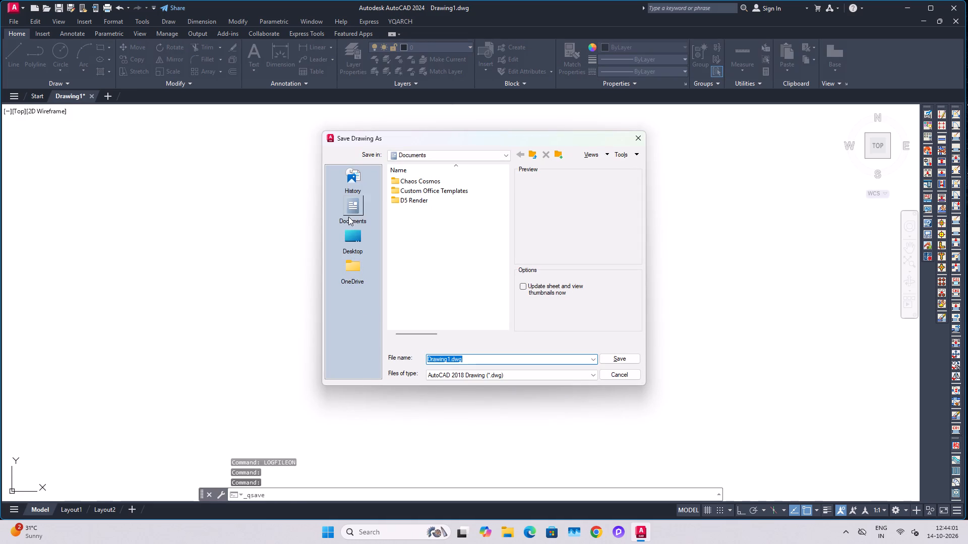
{"action": "left_click", "coordinate": [356, 236]}
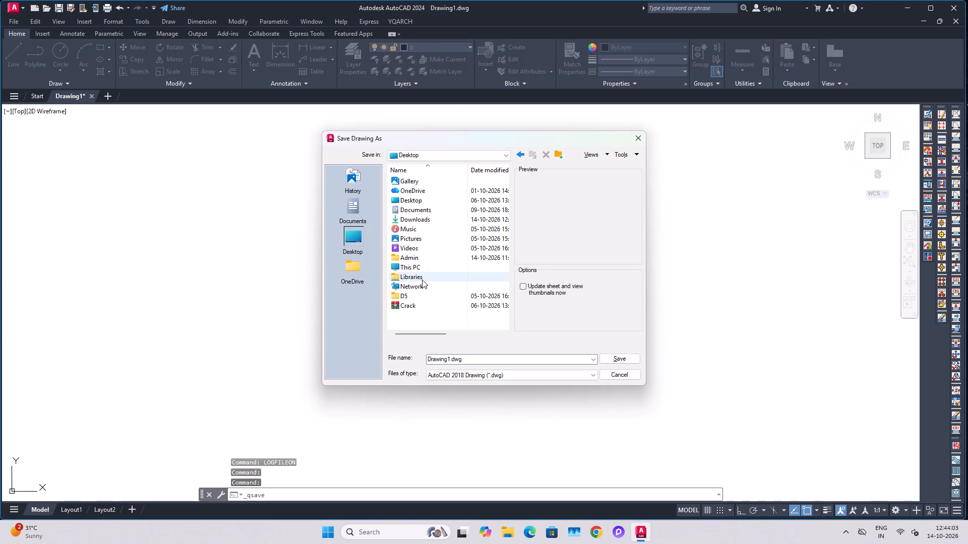
{"action": "double_click", "coordinate": [421, 263]}
{"action": "double_click", "coordinate": [432, 203]}
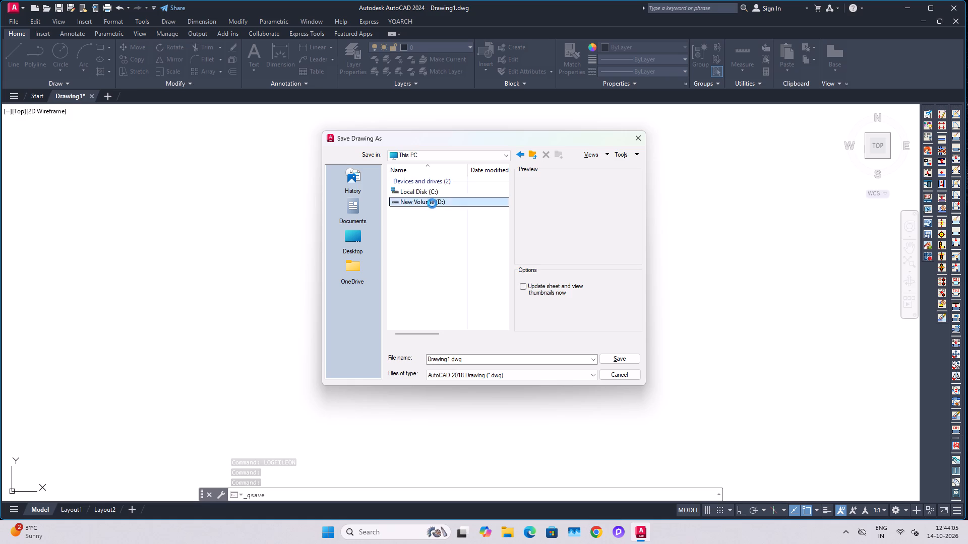
{"action": "double_click", "coordinate": [433, 212]}
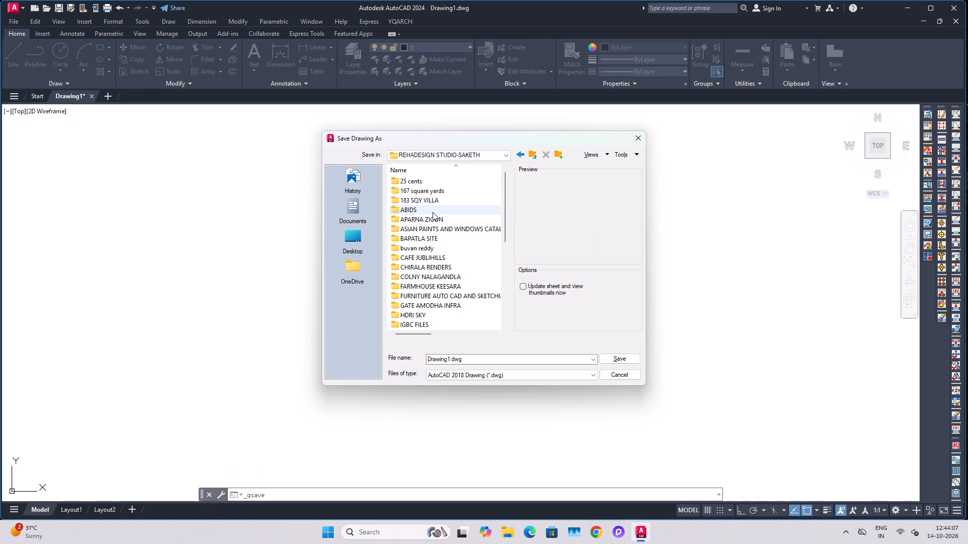
{"action": "scroll", "coordinate": [432, 216], "scroll_direction": "down", "scroll_amount": 4}
{"action": "scroll", "coordinate": [444, 259], "scroll_direction": "down", "scroll_amount": 2}
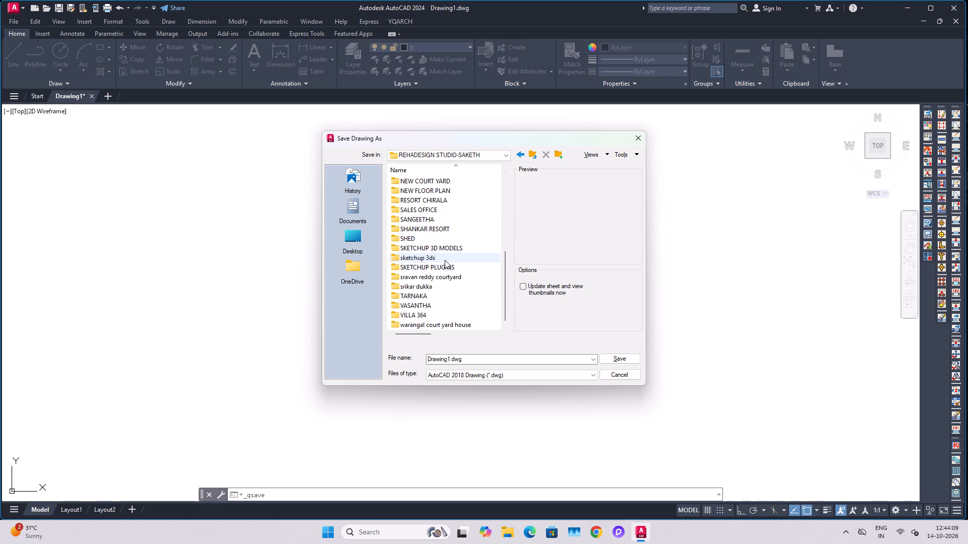
{"action": "scroll", "coordinate": [445, 260], "scroll_direction": "down", "scroll_amount": 2}
{"action": "left_click", "coordinate": [564, 158]}
{"action": "scroll", "coordinate": [524, 255], "scroll_direction": "down", "scroll_amount": 3}
{"action": "scroll", "coordinate": [385, 279], "scroll_direction": "up", "scroll_amount": 14}
{"action": "left_click", "coordinate": [559, 152]}
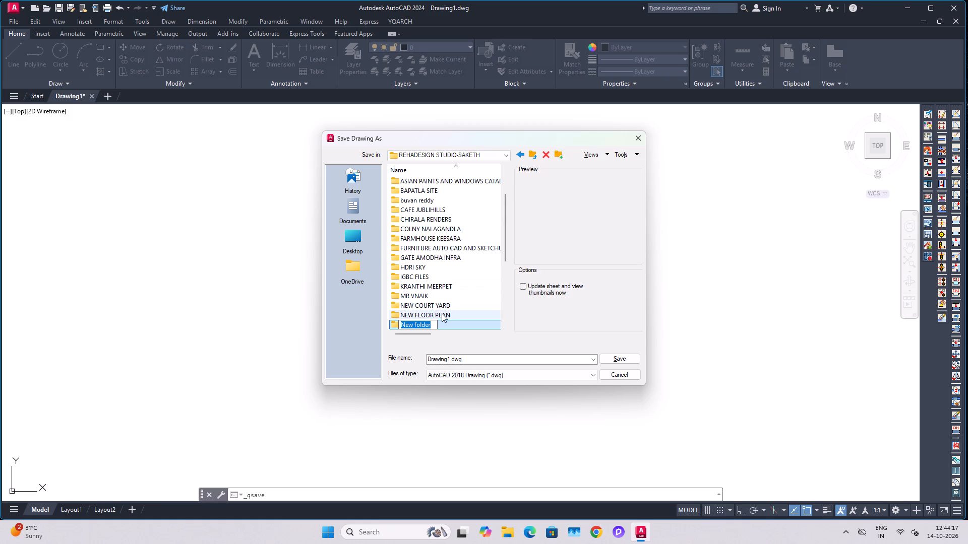
{"action": "type", "text": "INTERIOR PLAN"}
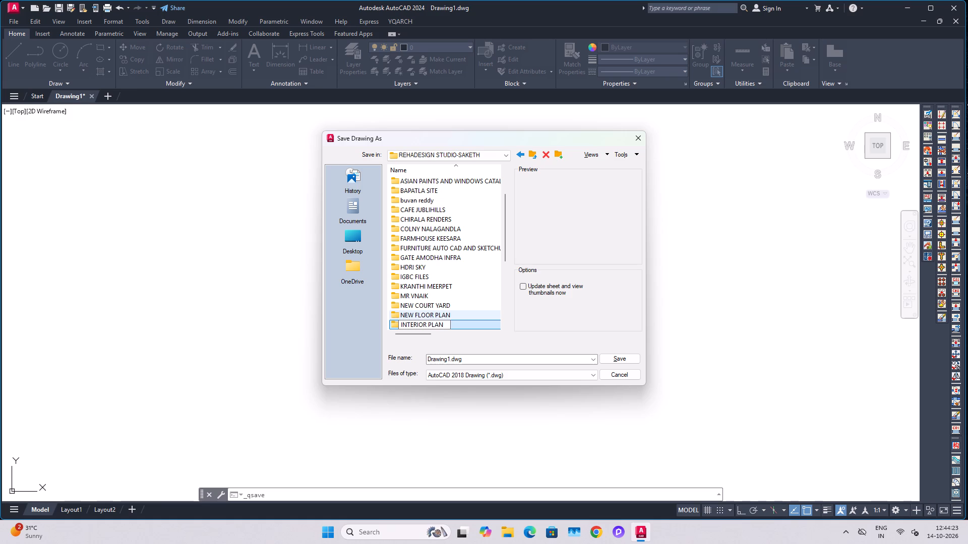
{"action": "double_click", "coordinate": [439, 327]}
{"action": "double_click", "coordinate": [466, 323]}
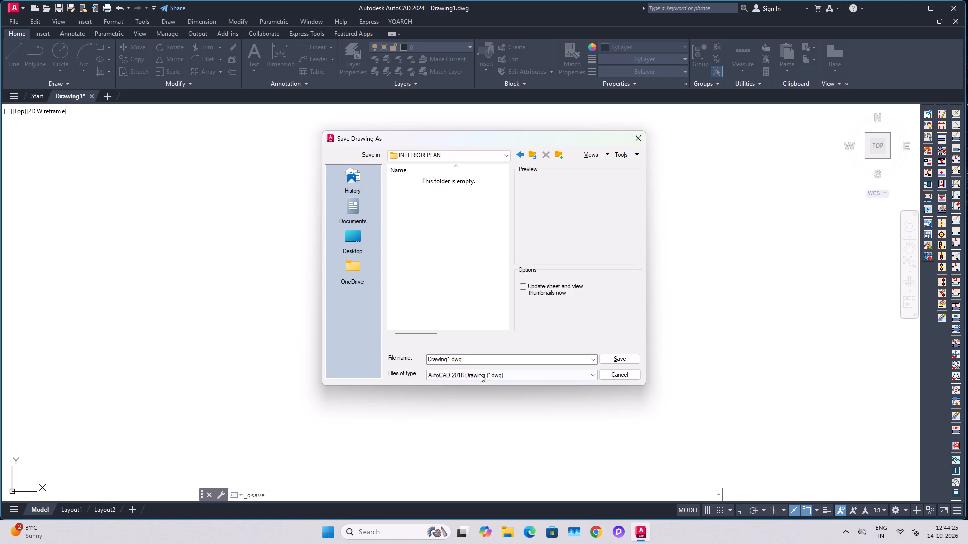
Name the drawing FLOOR PLAN and save it in the INTERIOR PLAN folder.
{"action": "left_click", "coordinate": [486, 362]}
{"action": "type", "text": "FLOOR PLAN"}
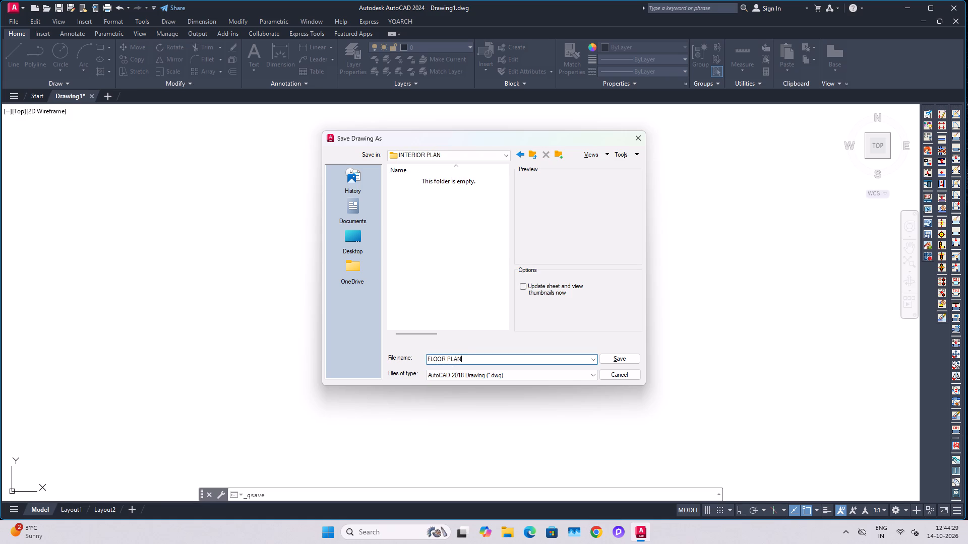
{"action": "key", "text": "Return"}
{"action": "key", "text": "Escape"}
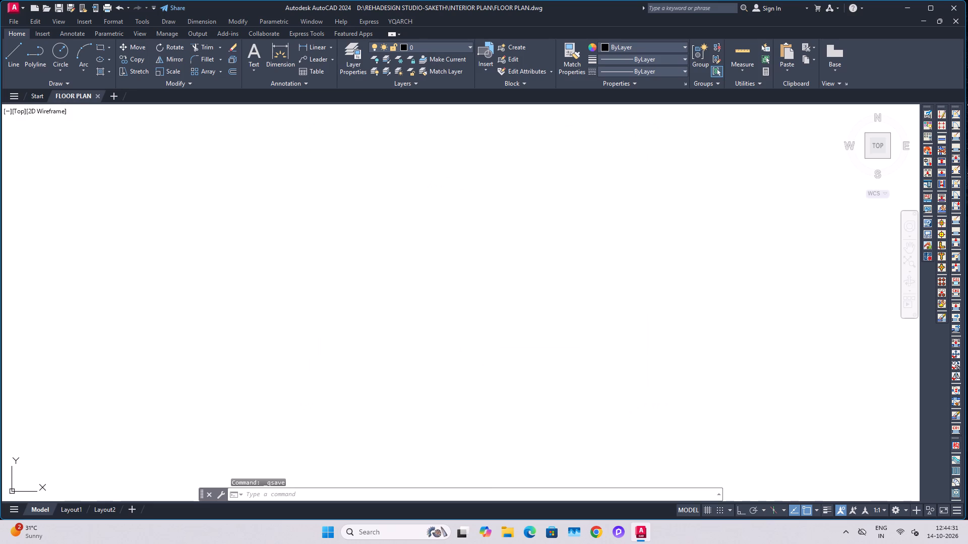
{"action": "key", "text": "ctrl+s"}
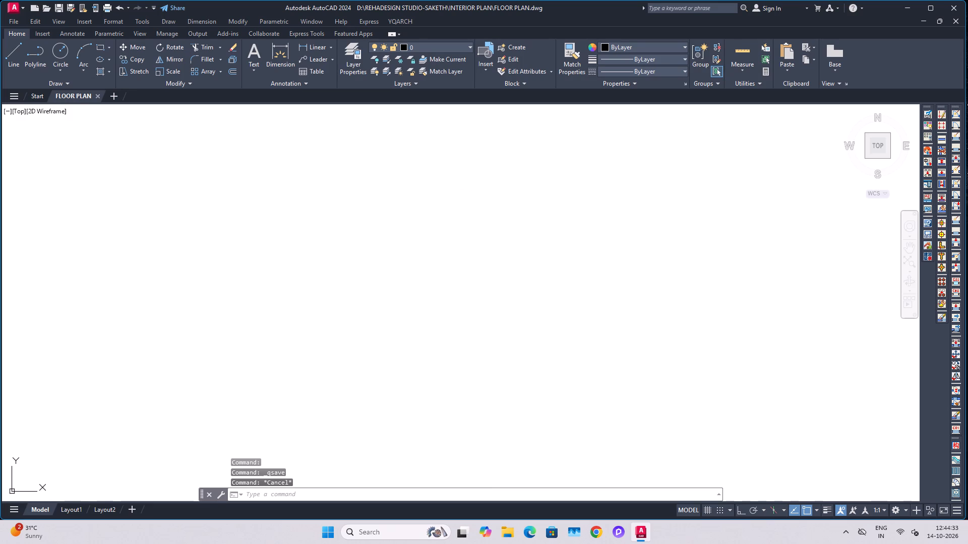
Maximize the AutoCAD window and open the recent drawing FLOOR PLAN TARNAKA 01-10-2026.
{"action": "left_click", "coordinate": [19, 3]}
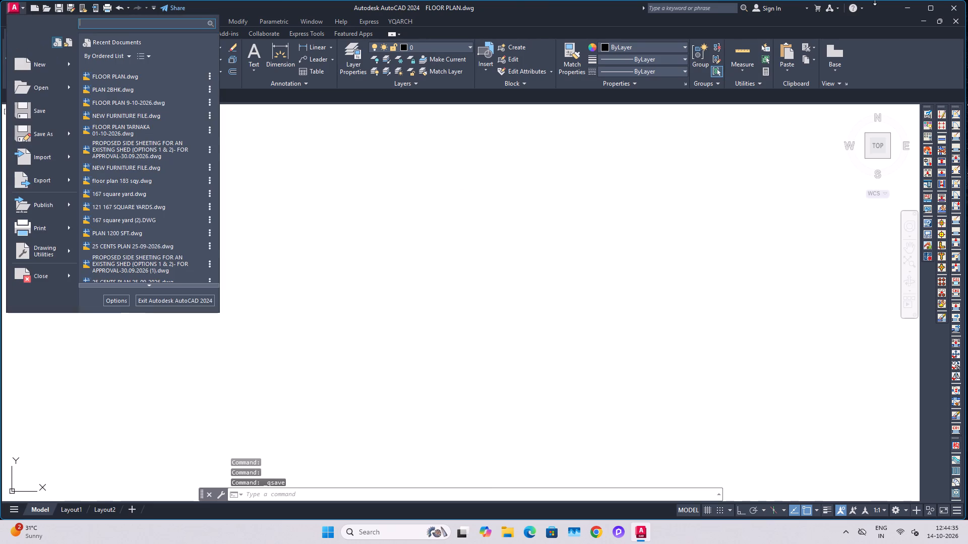
{"action": "left_click", "coordinate": [935, 8]}
{"action": "left_click", "coordinate": [6, 6]}
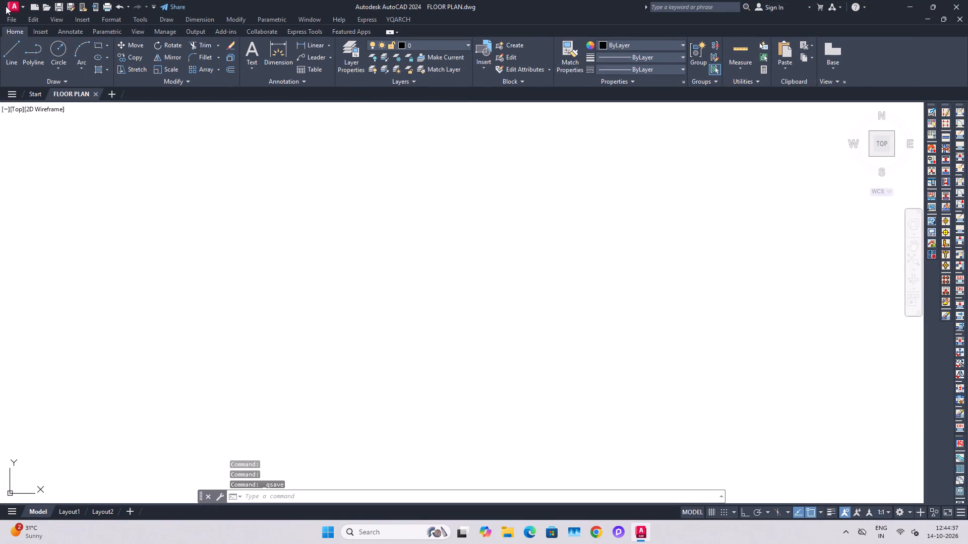
{"action": "left_click", "coordinate": [12, 6]}
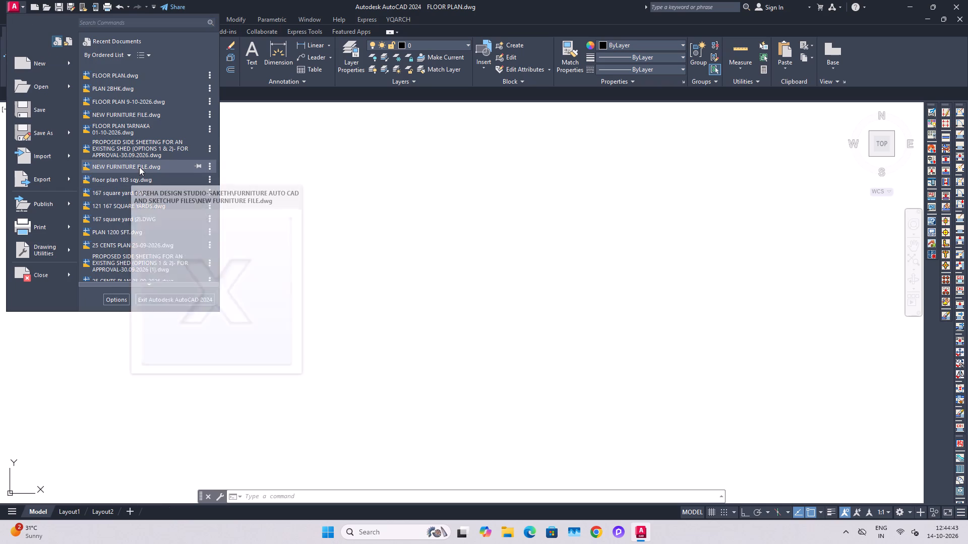
{"action": "left_click", "coordinate": [126, 127]}
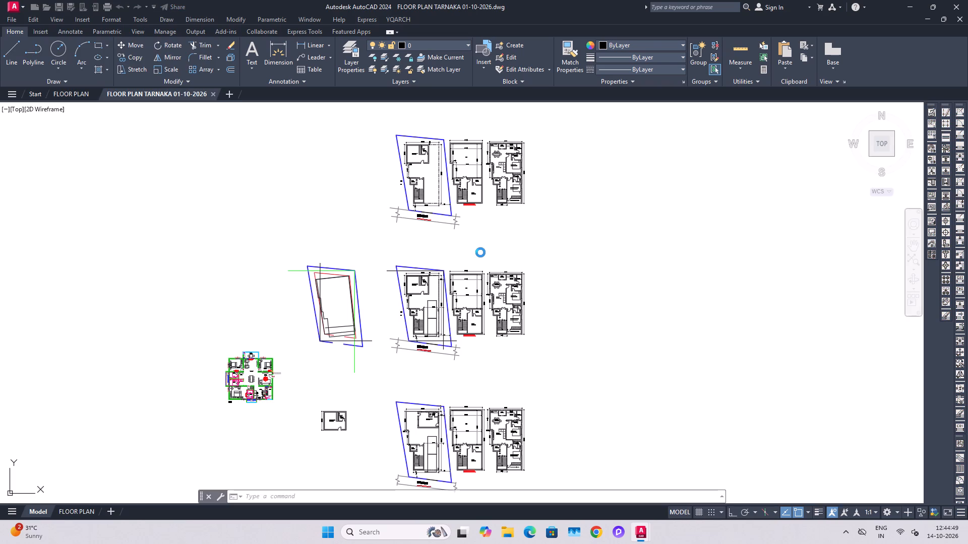
Copy the 9'-4½" dimension below the staircase from the Tarnaka drawing and paste it into the FLOOR PLAN drawing.
{"action": "scroll", "coordinate": [460, 187], "scroll_direction": "up", "scroll_amount": 4}
{"action": "middle_click_drag", "start_coordinate": [631, 223], "coordinate": [578, 276]}
{"action": "scroll", "coordinate": [706, 364], "scroll_direction": "up", "scroll_amount": 2}
{"action": "left_click", "coordinate": [692, 348]}
{"action": "key", "text": "ctrl+c"}
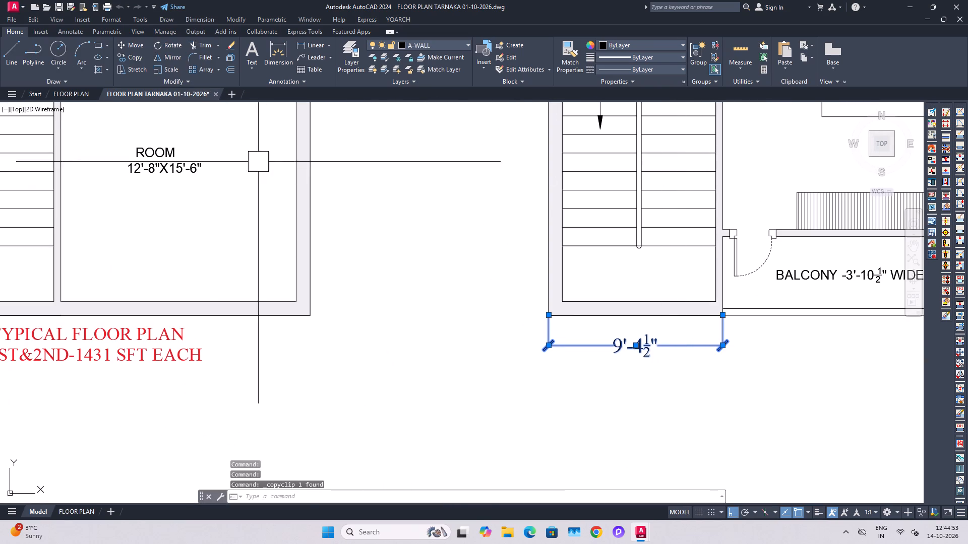
{"action": "left_click", "coordinate": [58, 92]}
{"action": "key", "text": "ctrl+v"}
{"action": "left_click", "coordinate": [418, 362]}
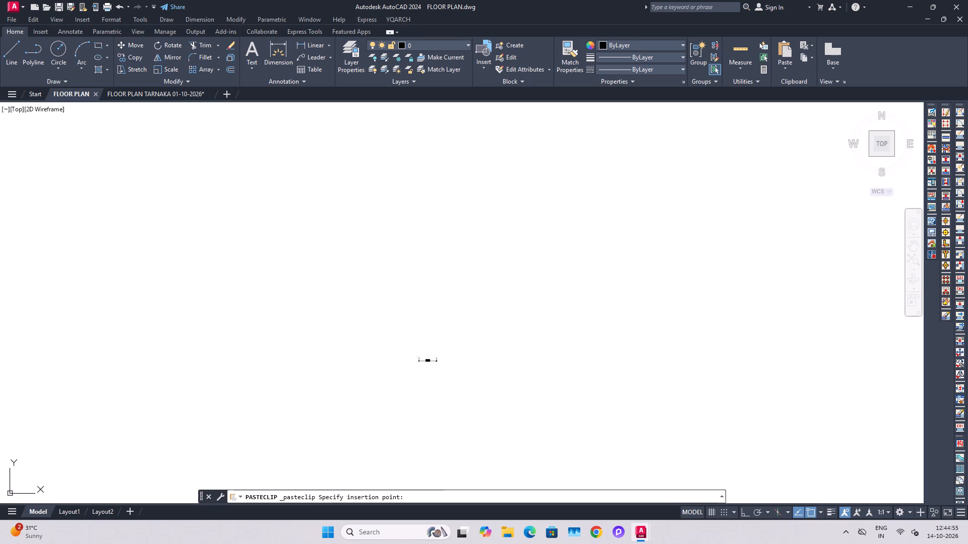
{"action": "scroll", "coordinate": [439, 360], "scroll_direction": "up", "scroll_amount": 7}
{"action": "key", "text": "Escape"}
{"action": "key", "text": "Escape"}
Set the drawing units to Engineering length with 0'-0.0" precision and an insertion scale in inches.
{"action": "key", "text": "u"}
{"action": "type", "text": "N"}
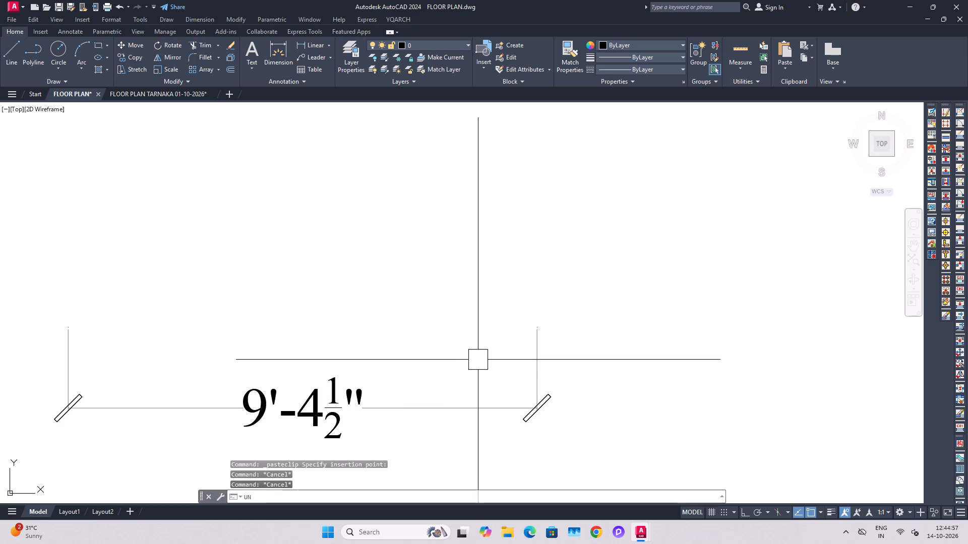
{"action": "key", "text": "space"}
{"action": "left_click", "coordinate": [451, 198]}
{"action": "left_click", "coordinate": [432, 220]}
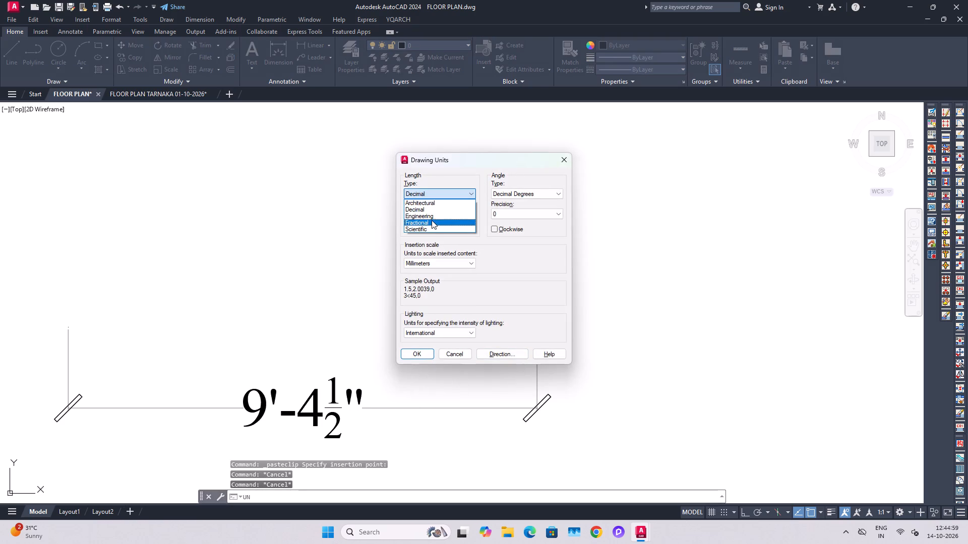
{"action": "left_click", "coordinate": [438, 199]}
{"action": "left_click", "coordinate": [437, 196]}
{"action": "left_click", "coordinate": [428, 215]}
{"action": "left_click", "coordinate": [437, 211]}
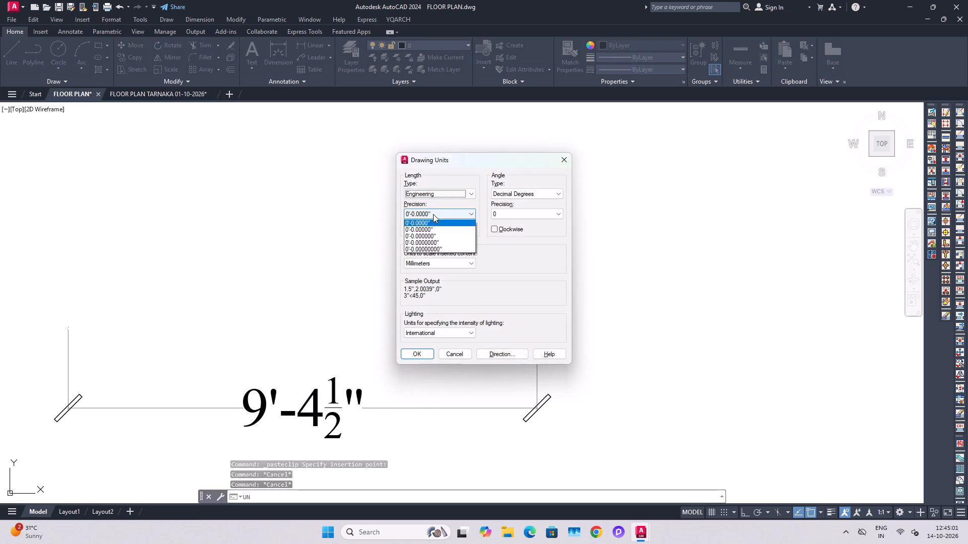
{"action": "left_click", "coordinate": [423, 230]}
{"action": "left_click", "coordinate": [436, 265]}
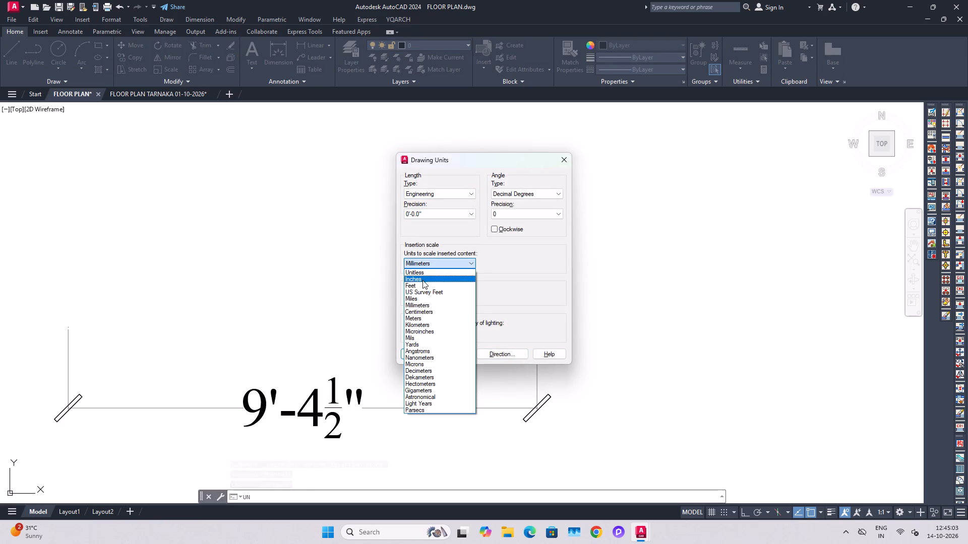
{"action": "left_click", "coordinate": [422, 280]}
{"action": "left_click", "coordinate": [410, 357]}
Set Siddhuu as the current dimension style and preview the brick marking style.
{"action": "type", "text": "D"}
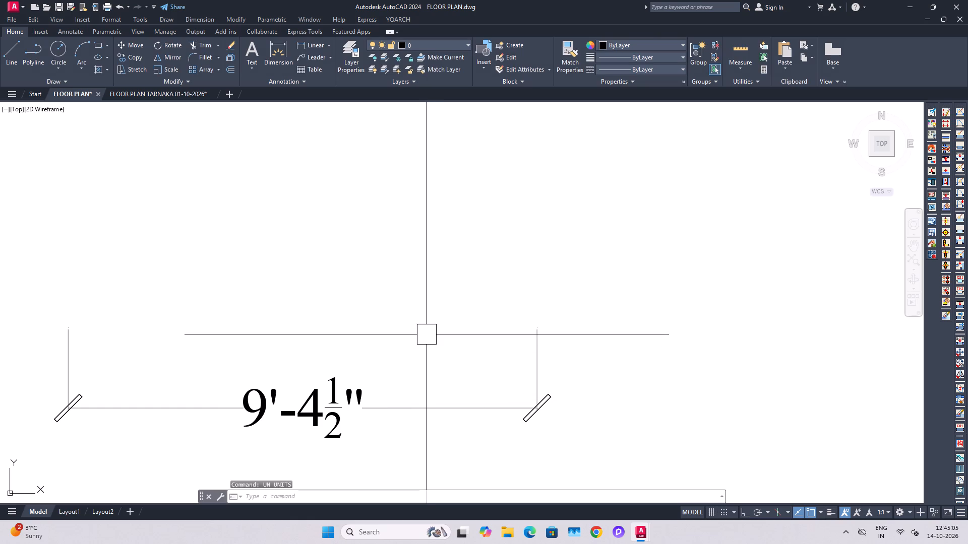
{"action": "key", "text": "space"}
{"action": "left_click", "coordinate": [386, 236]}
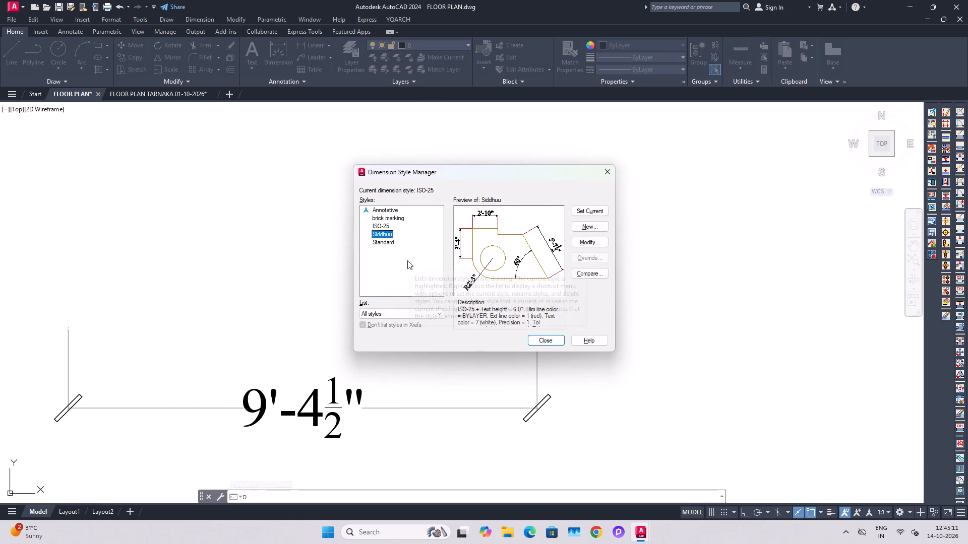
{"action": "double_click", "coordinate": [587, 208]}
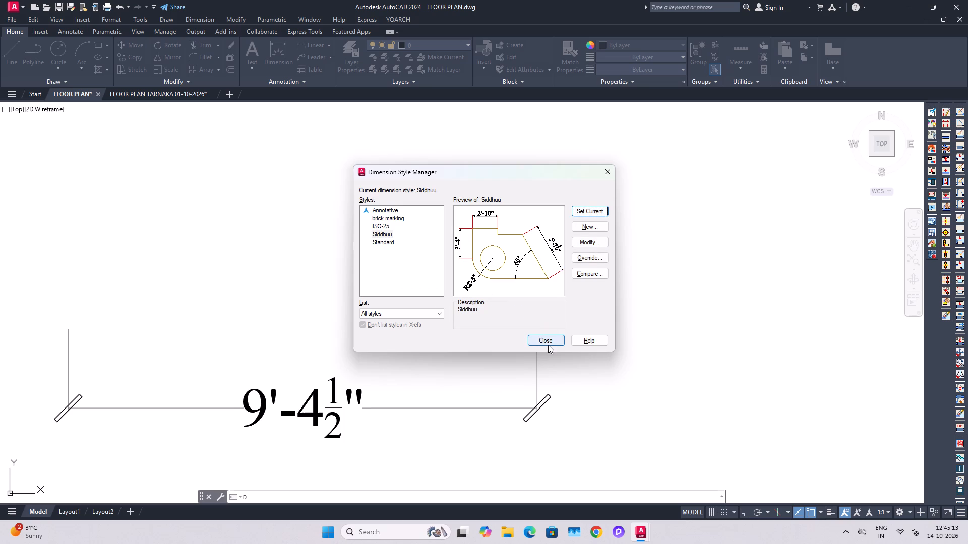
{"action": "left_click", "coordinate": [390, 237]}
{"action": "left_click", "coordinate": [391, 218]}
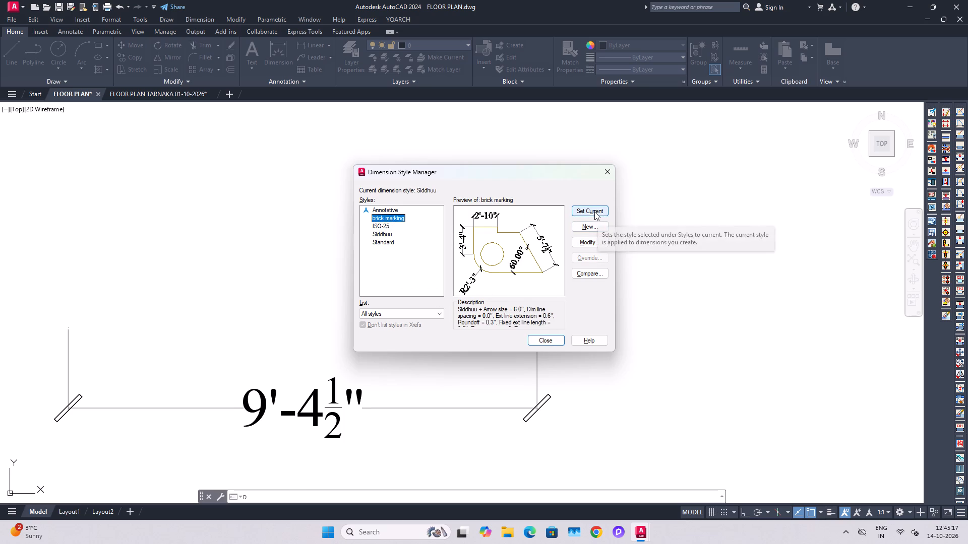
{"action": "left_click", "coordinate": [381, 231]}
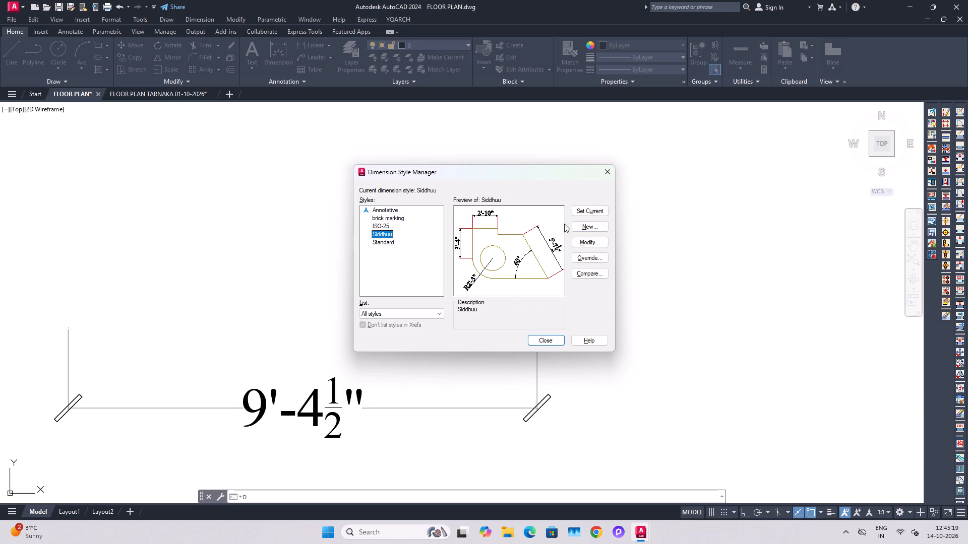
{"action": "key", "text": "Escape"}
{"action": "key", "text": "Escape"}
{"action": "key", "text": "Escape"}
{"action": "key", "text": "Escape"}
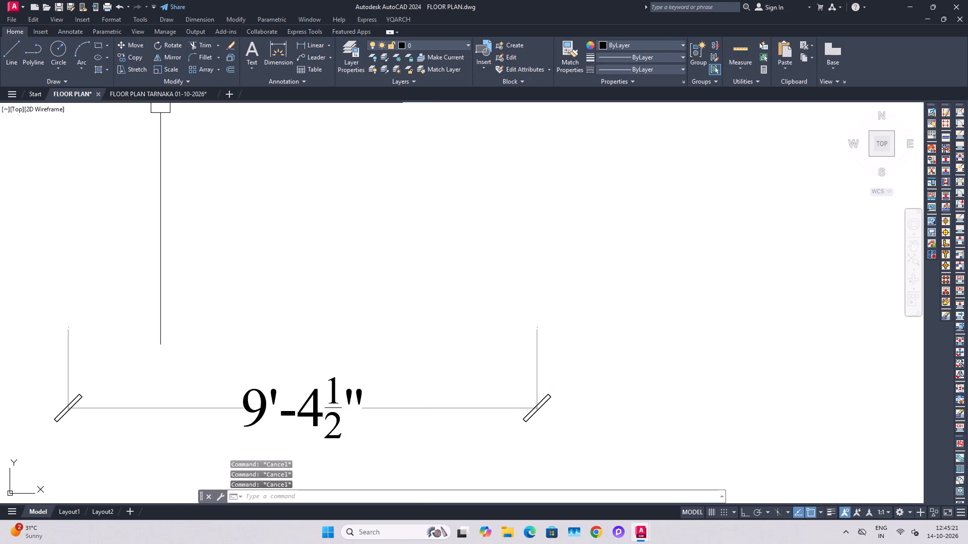
Switch to the FLOOR PLAN TARNAKA 01-10-2026 drawing and make SAKETH its current dimension style.
{"action": "left_click", "coordinate": [163, 99]}
{"action": "left_click", "coordinate": [601, 340]}
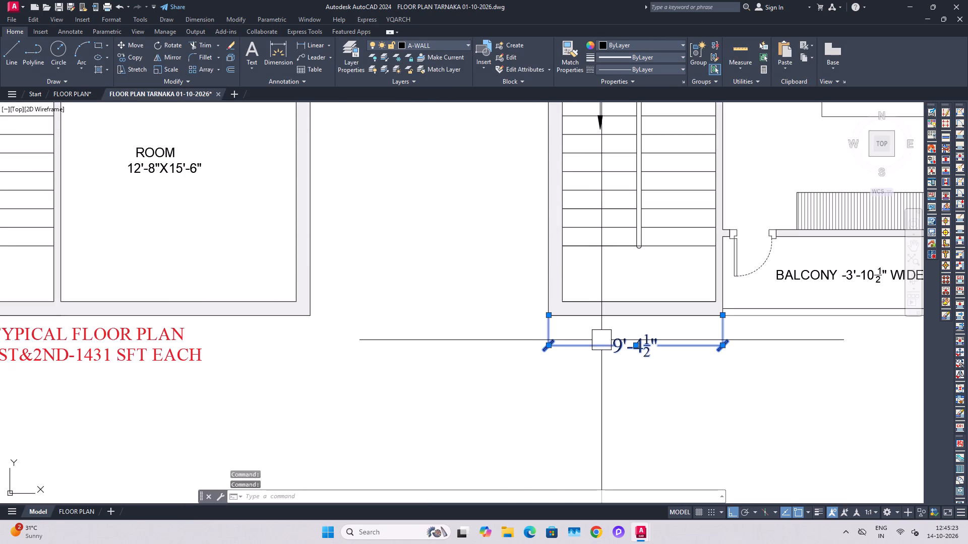
{"action": "key", "text": "Escape"}
{"action": "type", "text": "D"}
{"action": "key", "text": "space"}
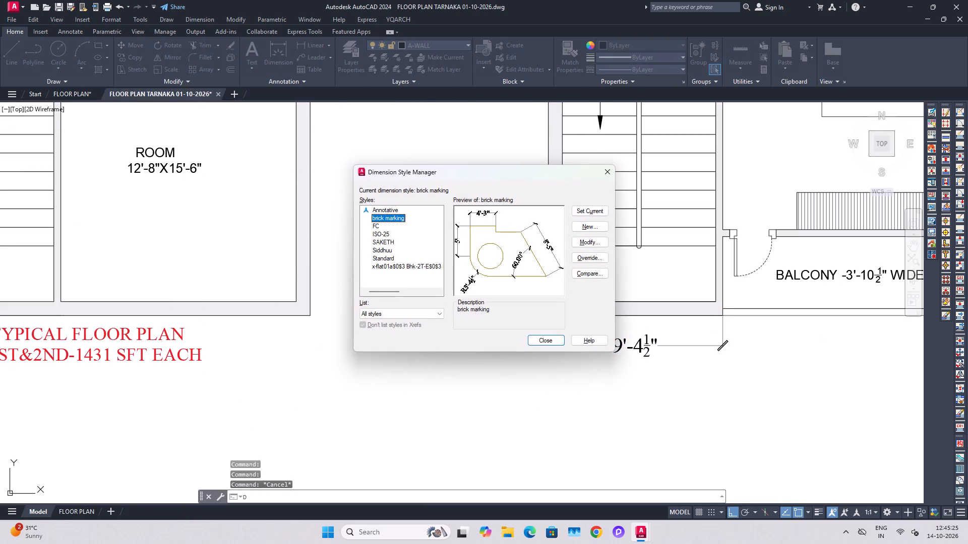
{"action": "left_click", "coordinate": [391, 240]}
{"action": "double_click", "coordinate": [599, 207]}
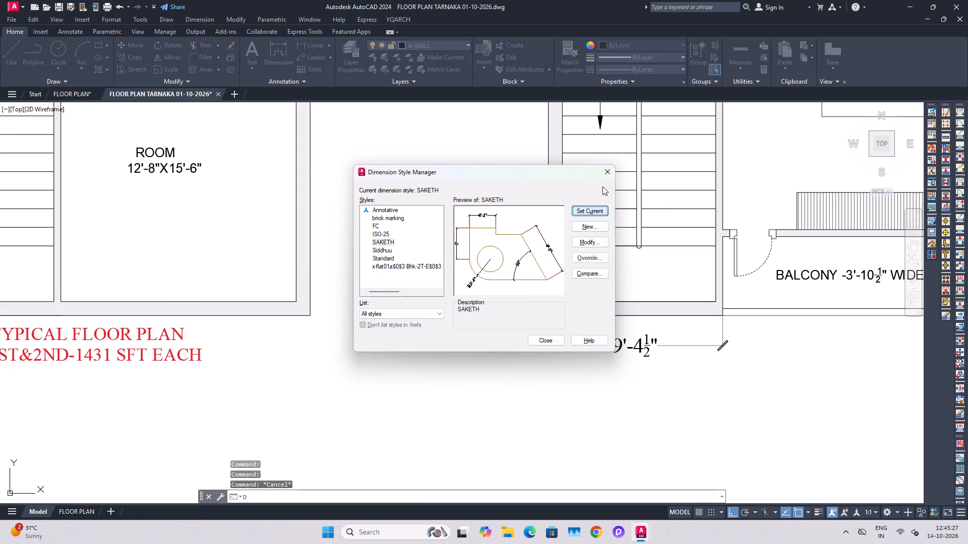
{"action": "left_click", "coordinate": [610, 172]}
Place a horizontal linear dimension of about 3'-9" in the empty space between the room and the staircase.
{"action": "key", "text": "l"}
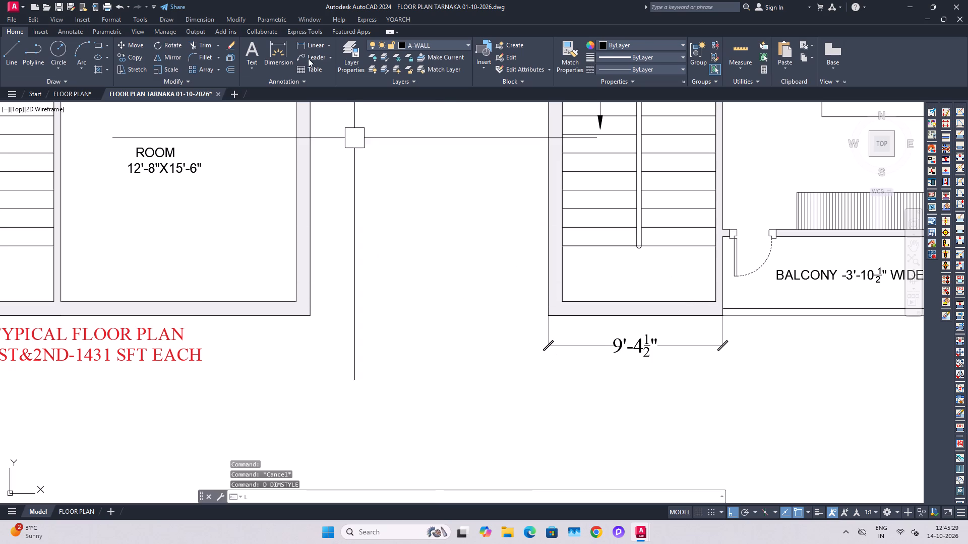
{"action": "left_click", "coordinate": [313, 49]}
{"action": "left_click", "coordinate": [387, 218]}
{"action": "left_click", "coordinate": [457, 221]}
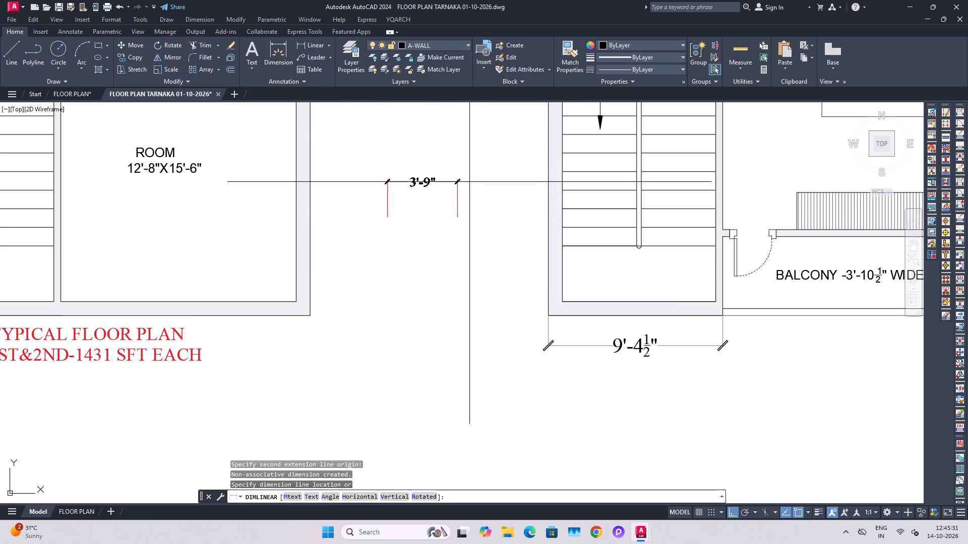
{"action": "left_click", "coordinate": [469, 182]}
{"action": "key", "text": "Escape"}
Copy the 3'-9" dimension and paste it into the FLOOR PLAN drawing above the 9'-4½" dimension.
{"action": "left_click", "coordinate": [426, 182]}
{"action": "key", "text": "ctrl+c"}
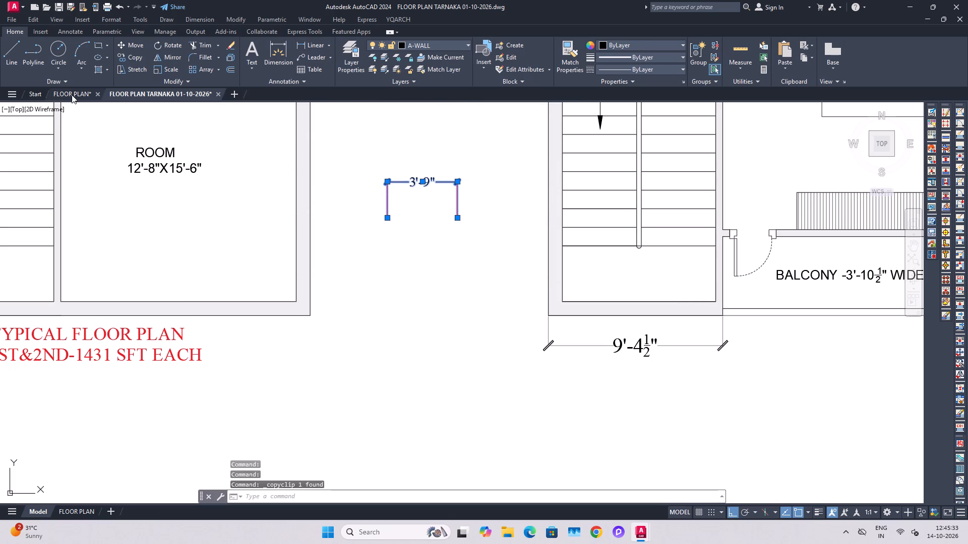
{"action": "left_click", "coordinate": [71, 95]}
{"action": "key", "text": "ctrl+v"}
{"action": "left_click", "coordinate": [371, 324]}
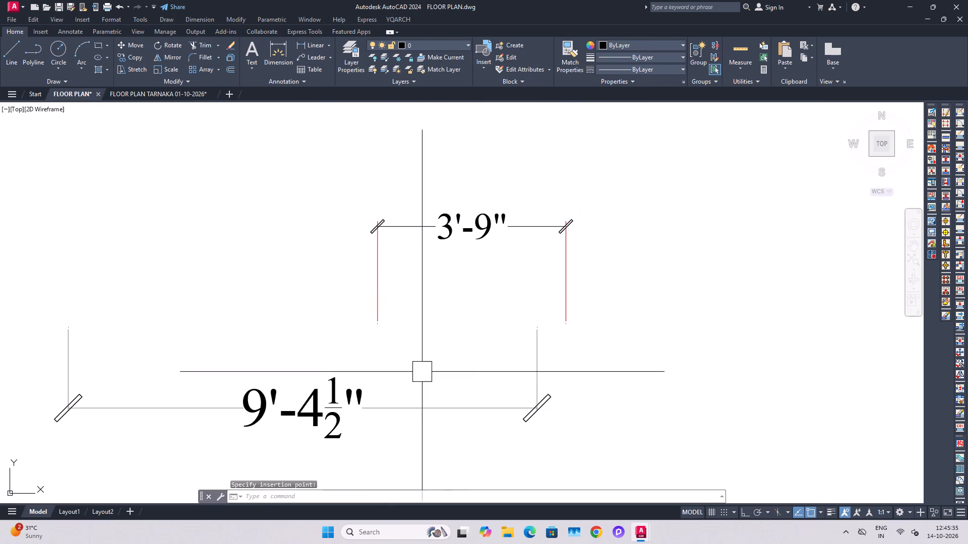
{"action": "key", "text": "Escape"}
Delete the pasted 9'-4½" dimension from the FLOOR PLAN drawing.
{"action": "left_click", "coordinate": [437, 427]}
{"action": "left_click_drag", "start_coordinate": [433, 409], "coordinate": [430, 404]}
{"action": "left_click", "coordinate": [426, 399]}
{"action": "key", "text": "Delete"}
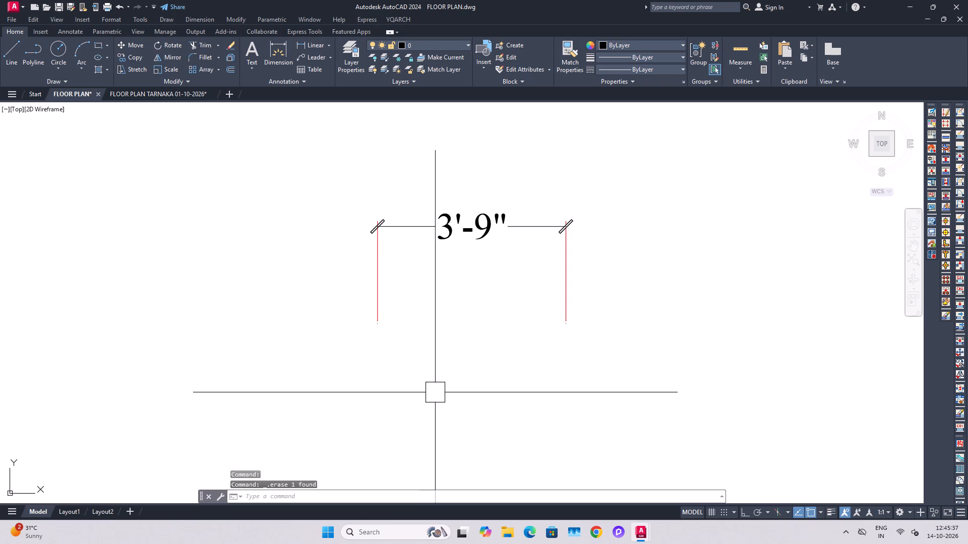
Make SAKETH the current dimension style in the FLOOR PLAN drawing.
{"action": "key", "text": "d"}
{"action": "key", "text": "space"}
{"action": "left_click", "coordinate": [387, 230]}
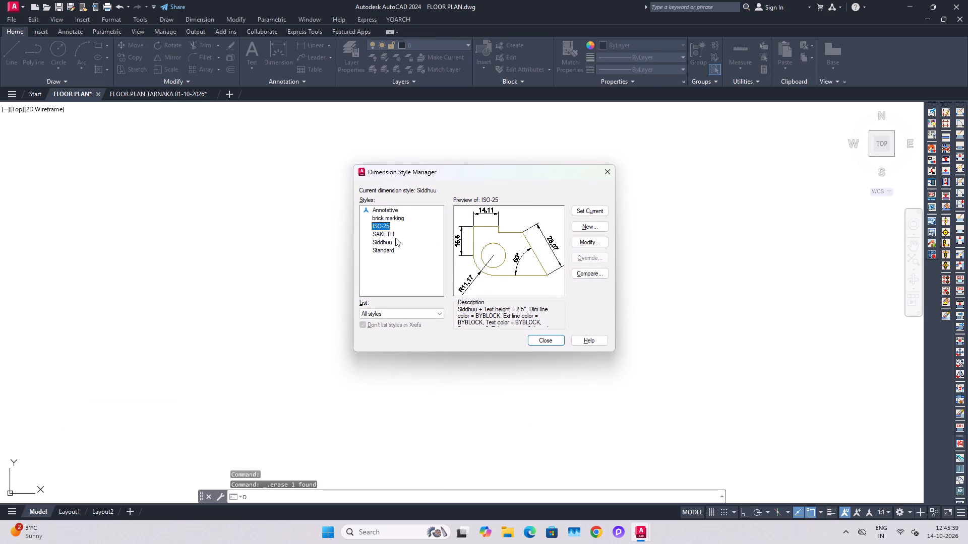
{"action": "left_click", "coordinate": [395, 238]}
{"action": "double_click", "coordinate": [604, 214]}
{"action": "left_click", "coordinate": [546, 343]}
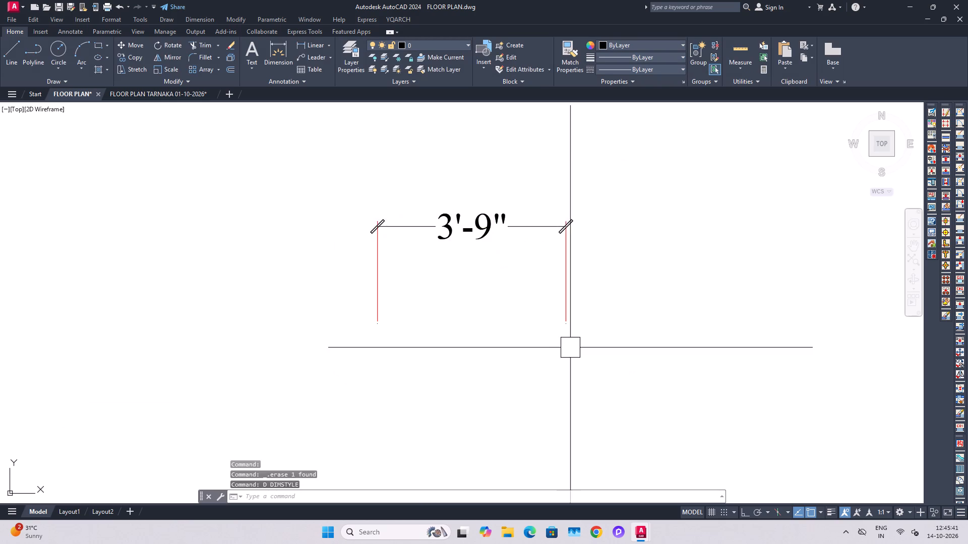
{"action": "key", "text": "Escape"}
Add a new layer with its default name and make A-WALL the current layer.
{"action": "scroll", "coordinate": [485, 336], "scroll_direction": "down", "scroll_amount": 3}
{"action": "middle_click_drag", "start_coordinate": [389, 301], "coordinate": [523, 345]}
{"action": "key", "text": "Escape"}
{"action": "scroll", "coordinate": [531, 344], "scroll_direction": "down", "scroll_amount": 3}
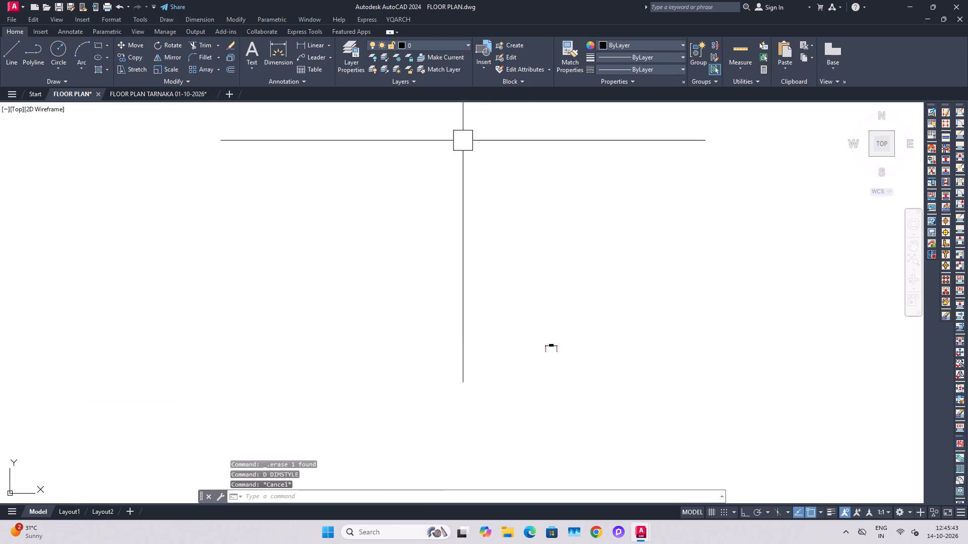
{"action": "left_click", "coordinate": [435, 40]}
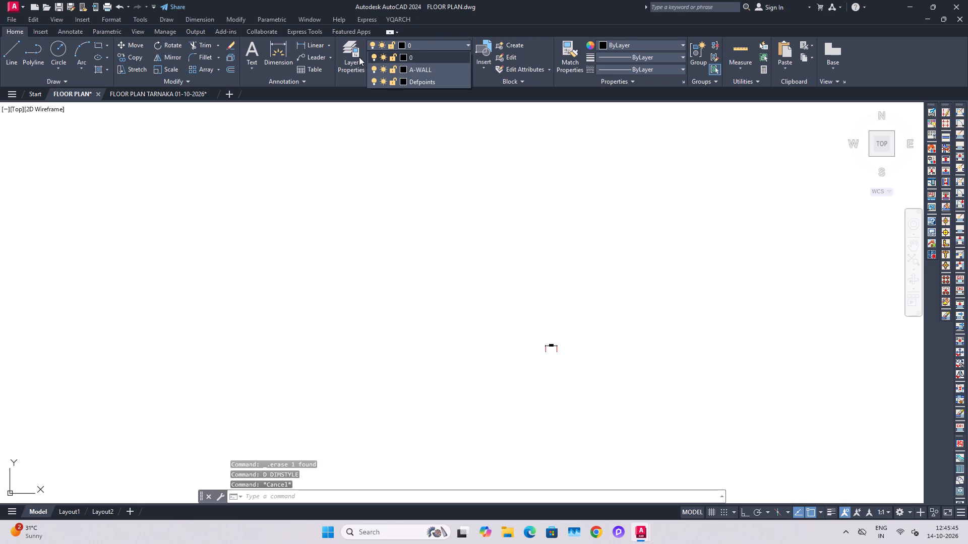
{"action": "left_click", "coordinate": [359, 57]}
{"action": "left_click", "coordinate": [357, 50]}
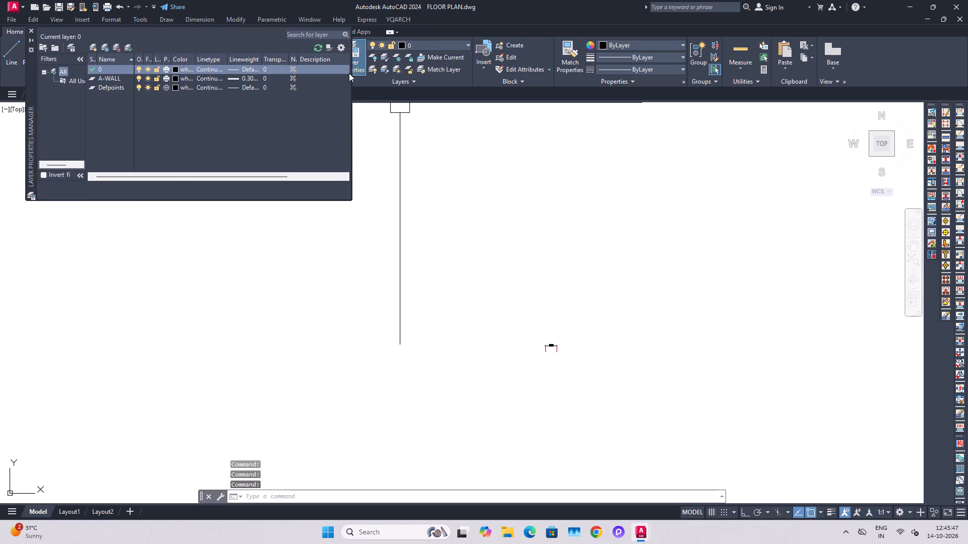
{"action": "left_click", "coordinate": [107, 48]}
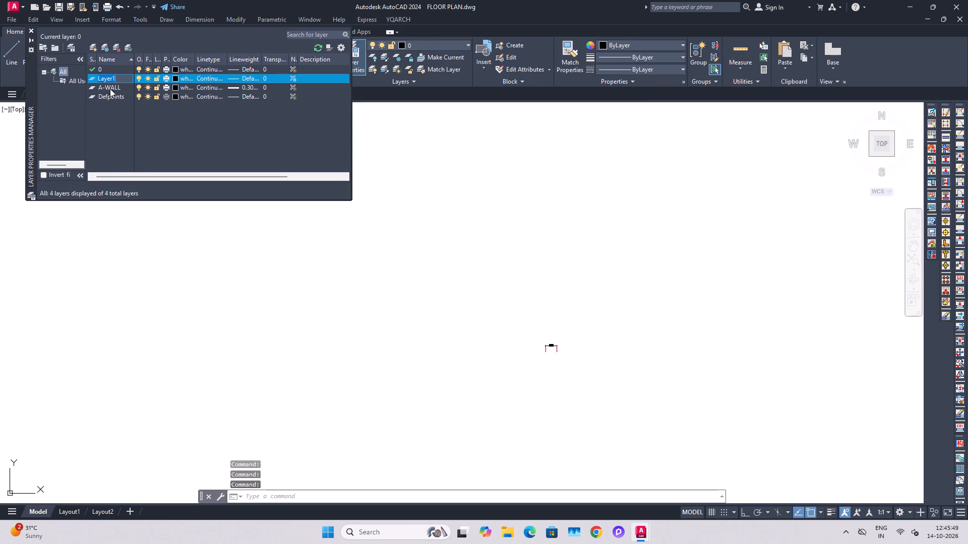
{"action": "triple_click", "coordinate": [91, 87]}
{"action": "left_click", "coordinate": [31, 33]}
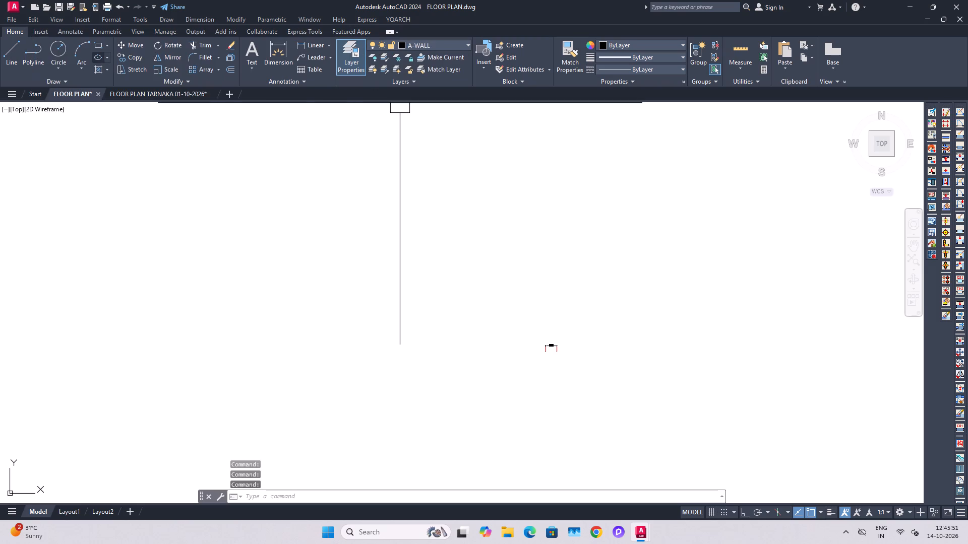
Save the FLOOR PLAN drawing.
{"action": "key", "text": "Escape"}
{"action": "middle_click_drag", "start_coordinate": [425, 261], "coordinate": [506, 279]}
{"action": "key", "text": "Escape"}
{"action": "key", "text": "ctrl+s"}
Delete the pasted 3'-9" dimension from the FLOOR PLAN drawing.
{"action": "scroll", "coordinate": [507, 281], "scroll_direction": "down", "scroll_amount": 7}
{"action": "scroll", "coordinate": [499, 300], "scroll_direction": "up", "scroll_amount": 5}
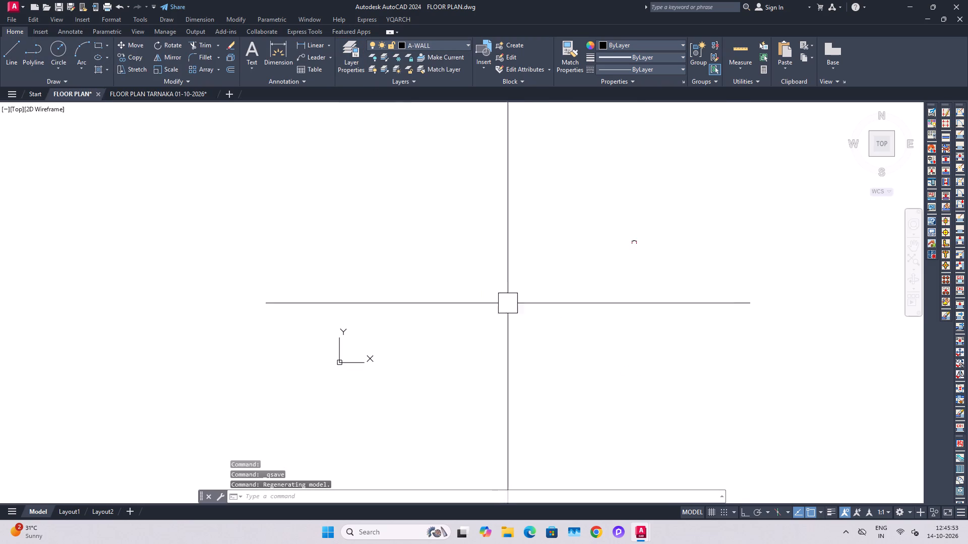
{"action": "middle_click_drag", "start_coordinate": [544, 305], "coordinate": [490, 320]}
{"action": "scroll", "coordinate": [607, 236], "scroll_direction": "up", "scroll_amount": 4}
{"action": "left_click_drag", "start_coordinate": [590, 249], "coordinate": [518, 300]}
{"action": "left_click", "coordinate": [451, 356]}
{"action": "scroll", "coordinate": [515, 355], "scroll_direction": "down", "scroll_amount": 3}
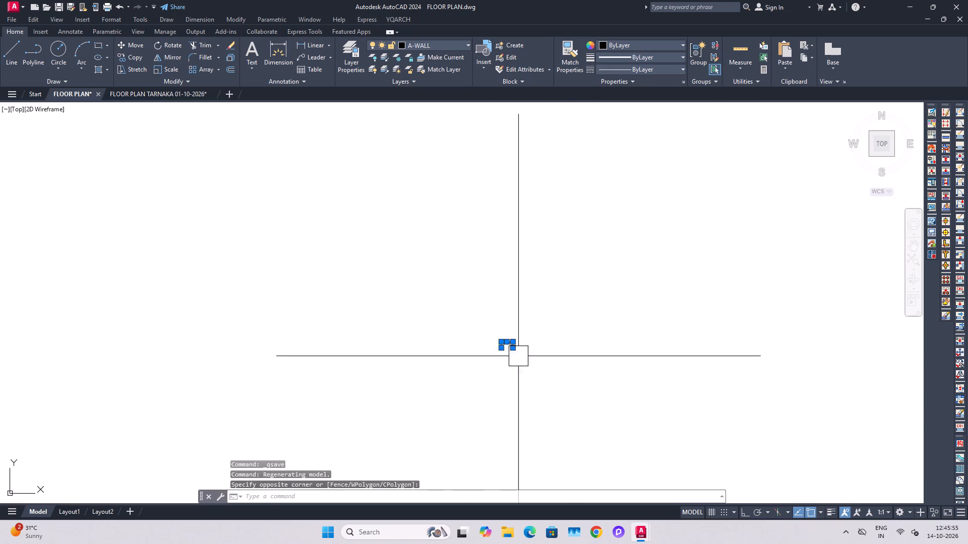
{"action": "key", "text": "Delete"}
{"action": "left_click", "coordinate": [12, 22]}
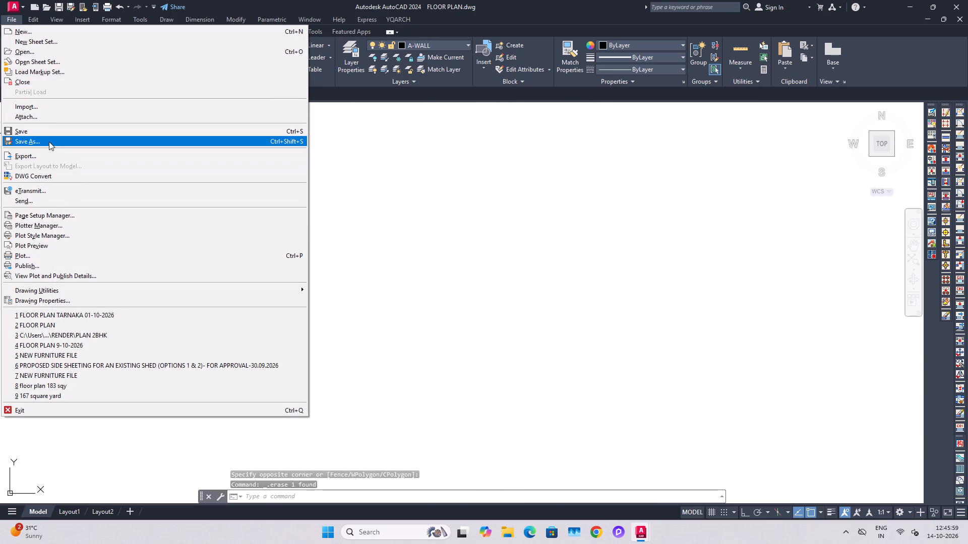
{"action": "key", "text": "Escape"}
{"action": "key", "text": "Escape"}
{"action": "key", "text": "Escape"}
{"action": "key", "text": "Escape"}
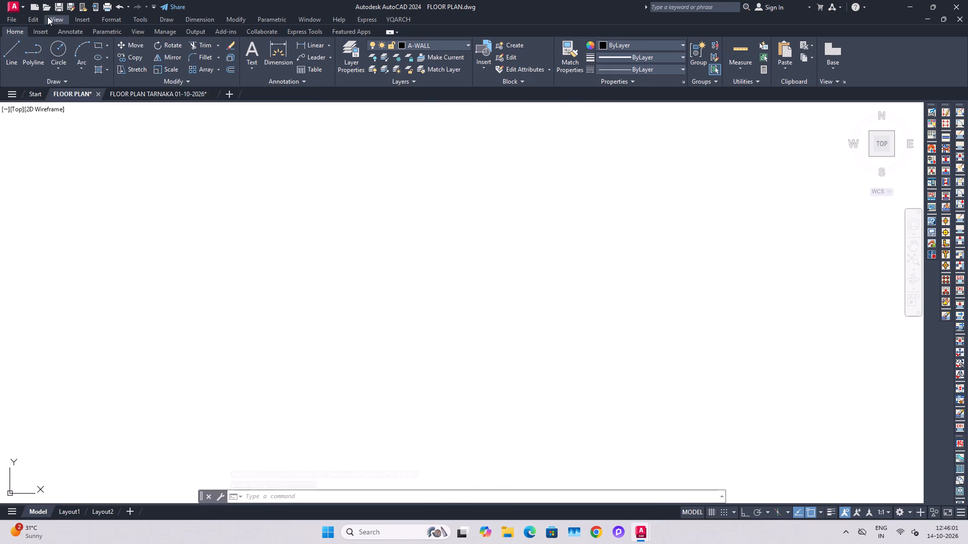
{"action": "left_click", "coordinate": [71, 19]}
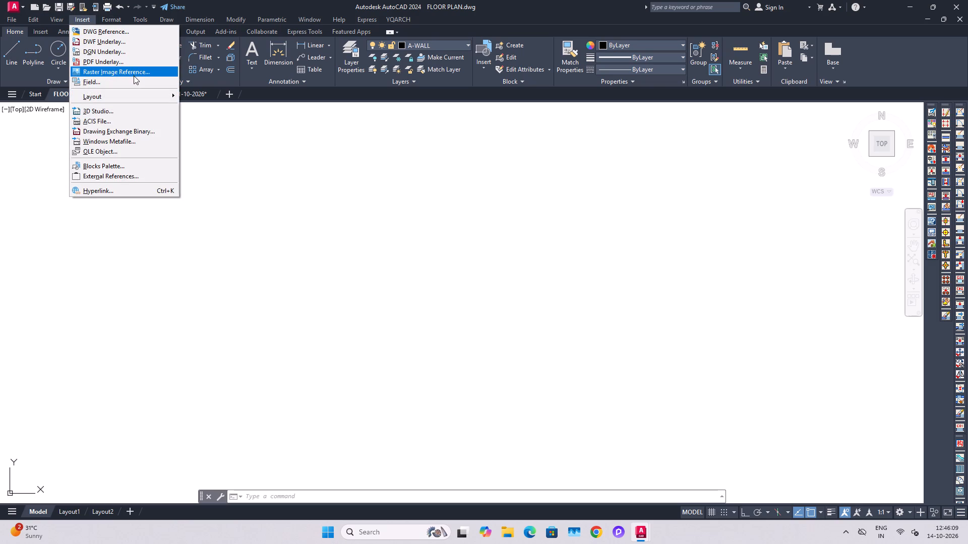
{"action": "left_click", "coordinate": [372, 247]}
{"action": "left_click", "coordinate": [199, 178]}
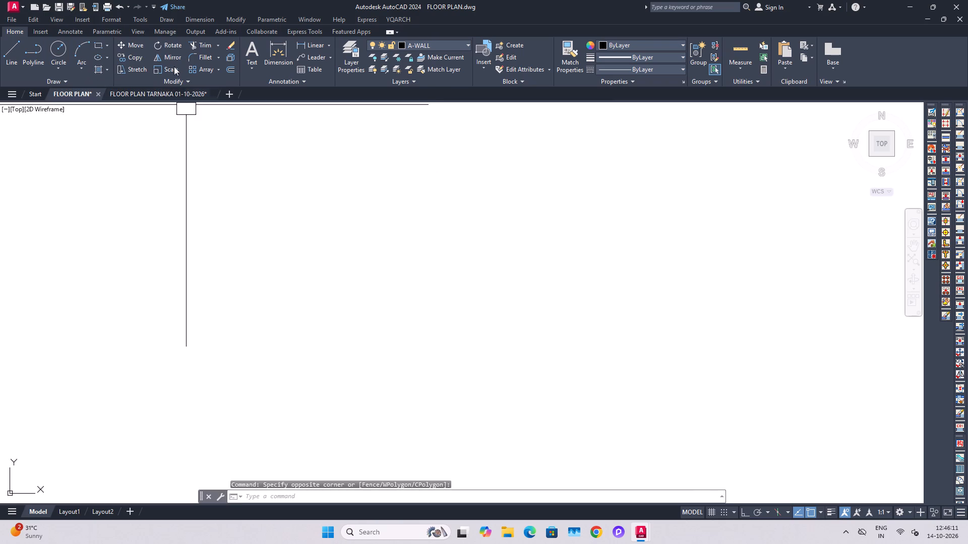
Attach the WhatsApp floor plan image from the Downloads folder as a raster reference, setting its insertion point and scale on screen.
{"action": "left_click", "coordinate": [88, 21]}
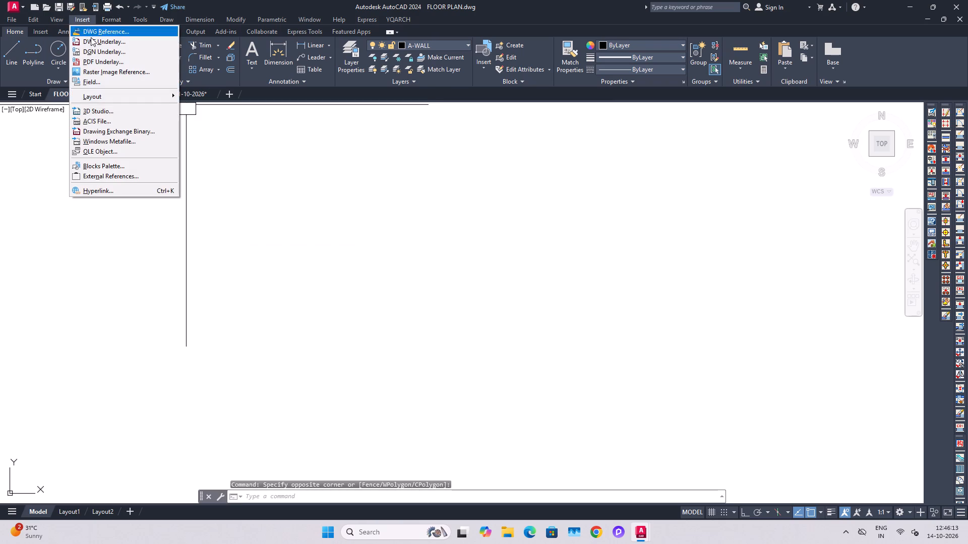
{"action": "left_click", "coordinate": [96, 71]}
{"action": "scroll", "coordinate": [357, 283], "scroll_direction": "up", "scroll_amount": 2}
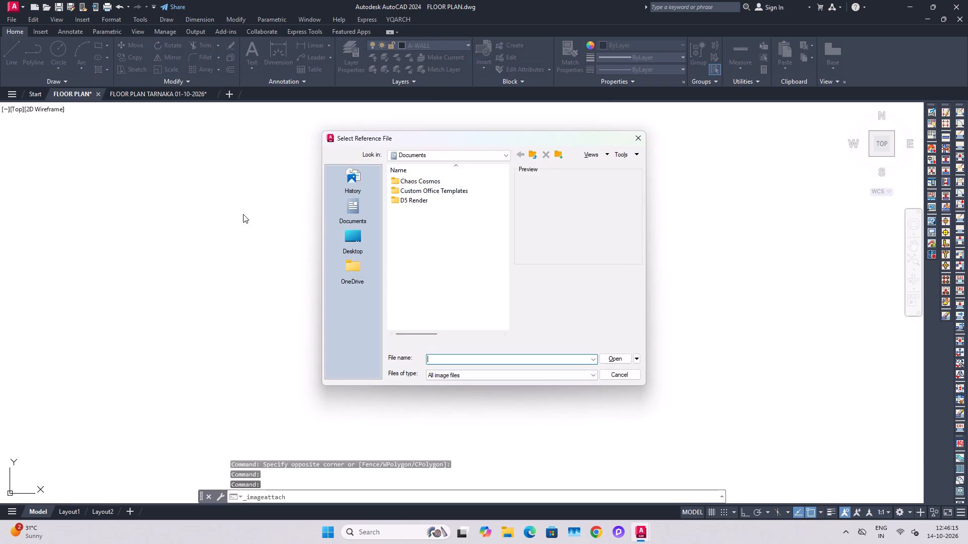
{"action": "left_click", "coordinate": [342, 235]}
{"action": "left_click", "coordinate": [422, 209]}
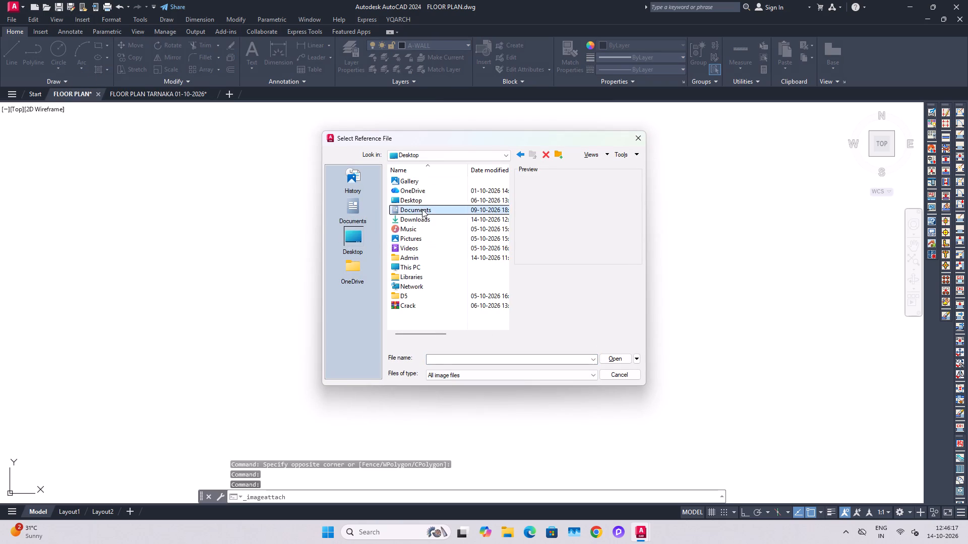
{"action": "double_click", "coordinate": [418, 217]}
{"action": "left_click", "coordinate": [419, 196]}
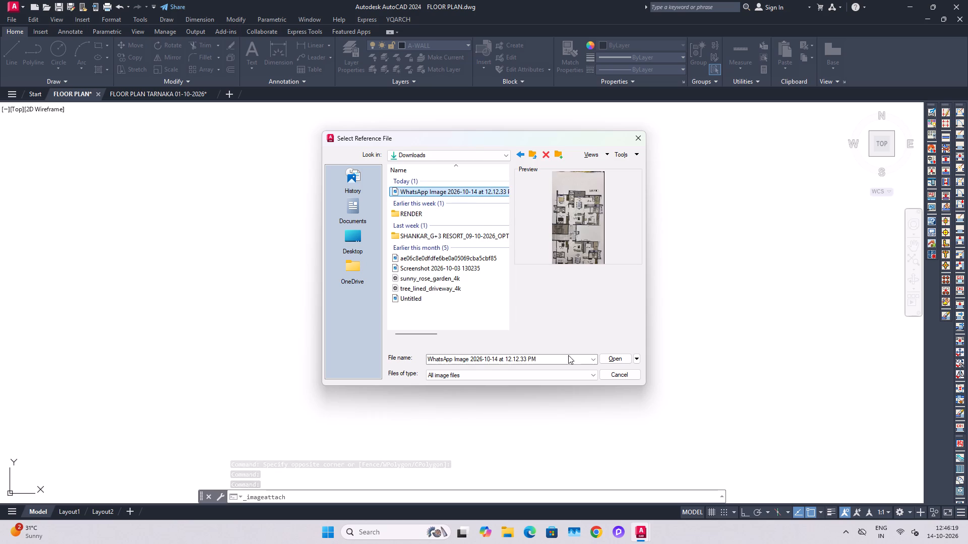
{"action": "left_click", "coordinate": [609, 359]}
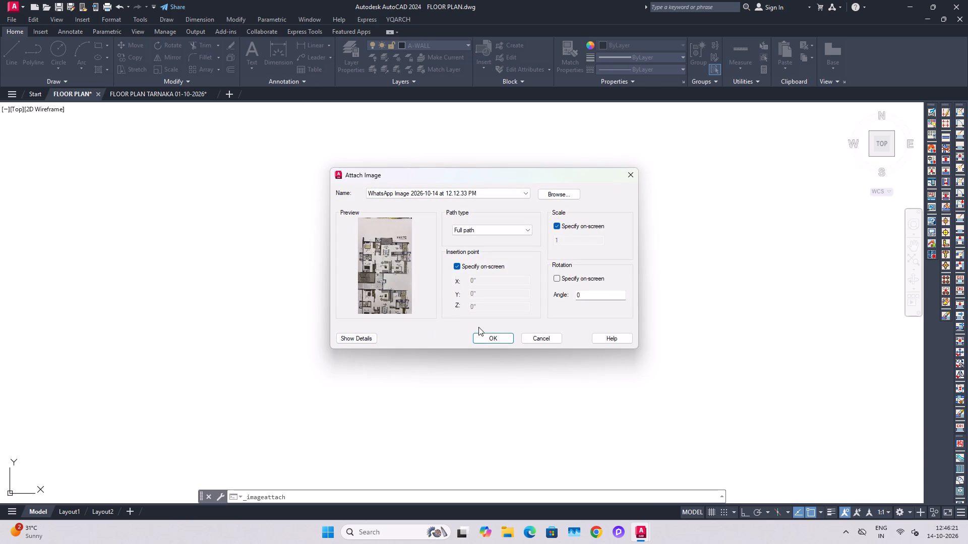
{"action": "left_click", "coordinate": [491, 337]}
{"action": "left_click", "coordinate": [145, 455]}
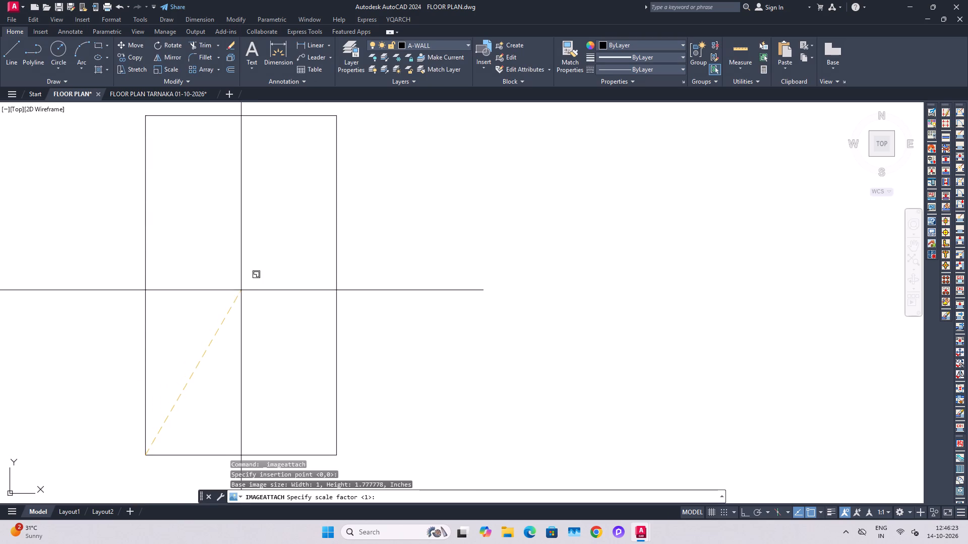
{"action": "left_click", "coordinate": [241, 291]}
{"action": "scroll", "coordinate": [295, 391], "scroll_direction": "up", "scroll_amount": 2}
{"action": "middle_click_drag", "start_coordinate": [330, 346], "coordinate": [397, 336]}
{"action": "scroll", "coordinate": [394, 337], "scroll_direction": "down", "scroll_amount": 4}
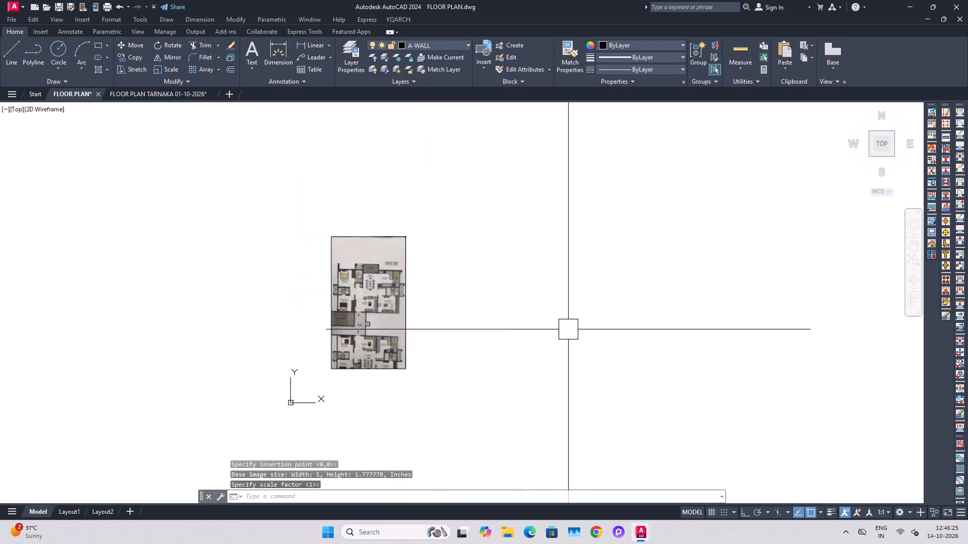
{"action": "key", "text": "Escape"}
Draw a horizontal construction line crossing the lower part of the floor plan image.
{"action": "scroll", "coordinate": [423, 355], "scroll_direction": "up", "scroll_amount": 2}
{"action": "middle_click_drag", "start_coordinate": [453, 343], "coordinate": [454, 388]}
{"action": "key", "text": "x"}
{"action": "type", "text": "L H"}
{"action": "key", "text": "space"}
{"action": "left_click", "coordinate": [423, 409]}
{"action": "key", "text": "Escape"}
{"action": "key", "text": "Escape"}
Draw a vertical construction line just beyond the right edge of the floor plan image.
{"action": "key", "text": "x"}
{"action": "key", "text": "l"}
{"action": "key", "text": "space"}
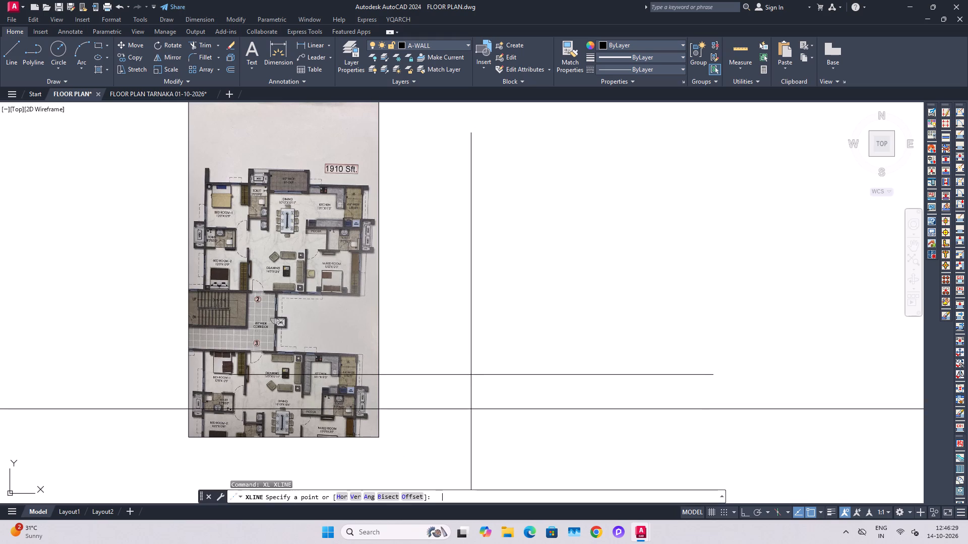
{"action": "type", "text": "V"}
{"action": "key", "text": "space"}
{"action": "left_click", "coordinate": [423, 355]}
{"action": "key", "text": "Escape"}
{"action": "key", "text": "Escape"}
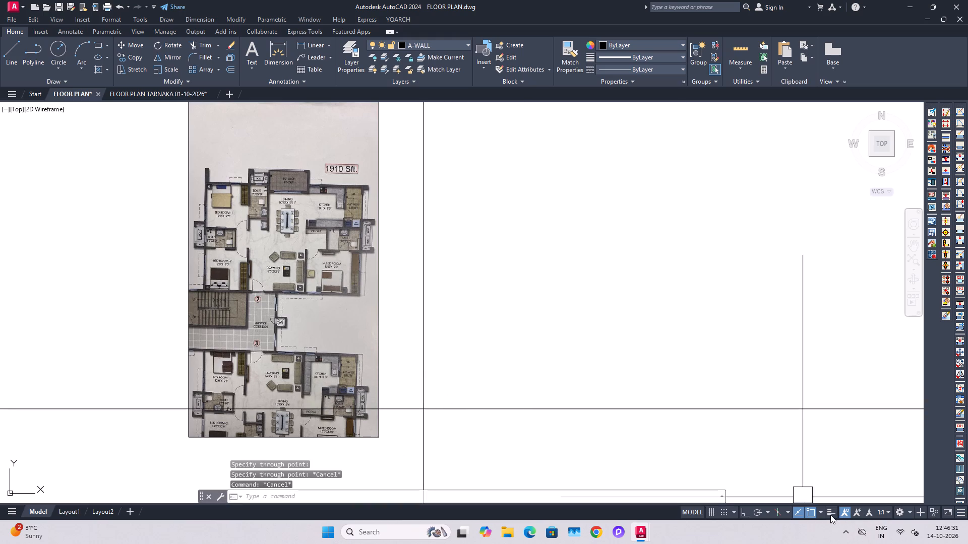
Turn on the lineweight display.
{"action": "left_click", "coordinate": [830, 514]}
{"action": "left_click", "coordinate": [789, 514]}
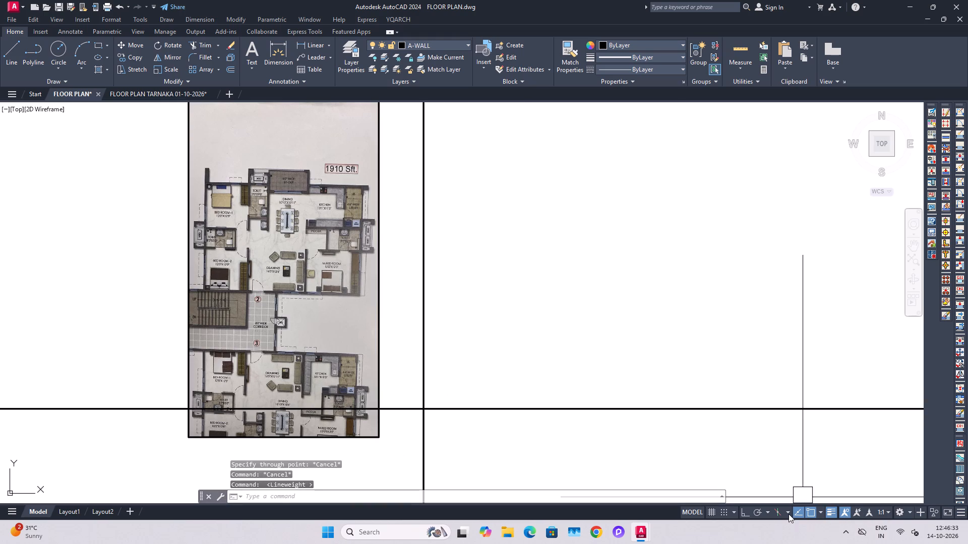
{"action": "left_click", "coordinate": [789, 514]}
{"action": "left_click", "coordinate": [822, 514]}
{"action": "key", "text": "Escape"}
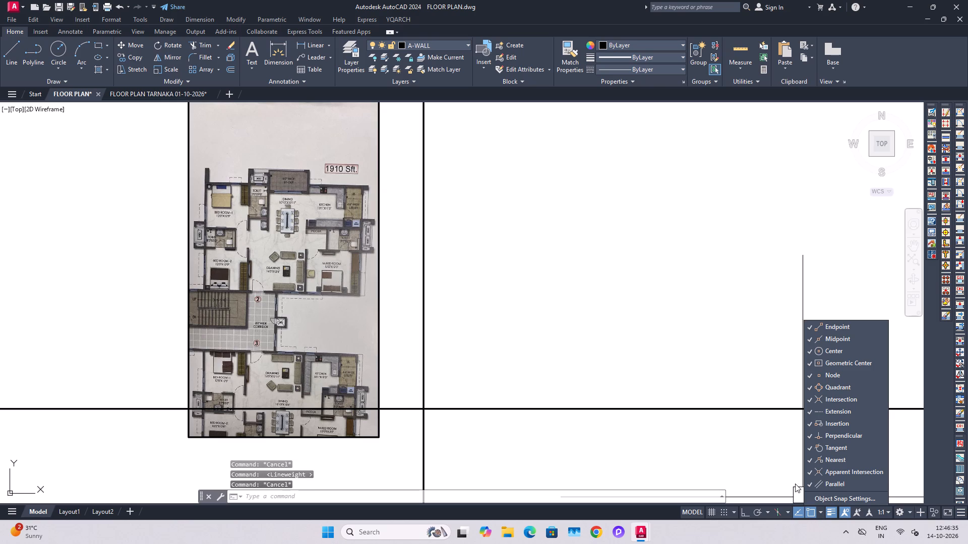
{"action": "key", "text": "Escape"}
{"action": "key", "text": "Escape"}
Offset the vertical construction line 9" away from the image to form the first wall thickness.
{"action": "middle_click_drag", "start_coordinate": [550, 344], "coordinate": [530, 405]}
{"action": "left_click", "coordinate": [489, 370]}
{"action": "key", "text": "Escape"}
{"action": "middle_click_drag", "start_coordinate": [458, 349], "coordinate": [478, 378]}
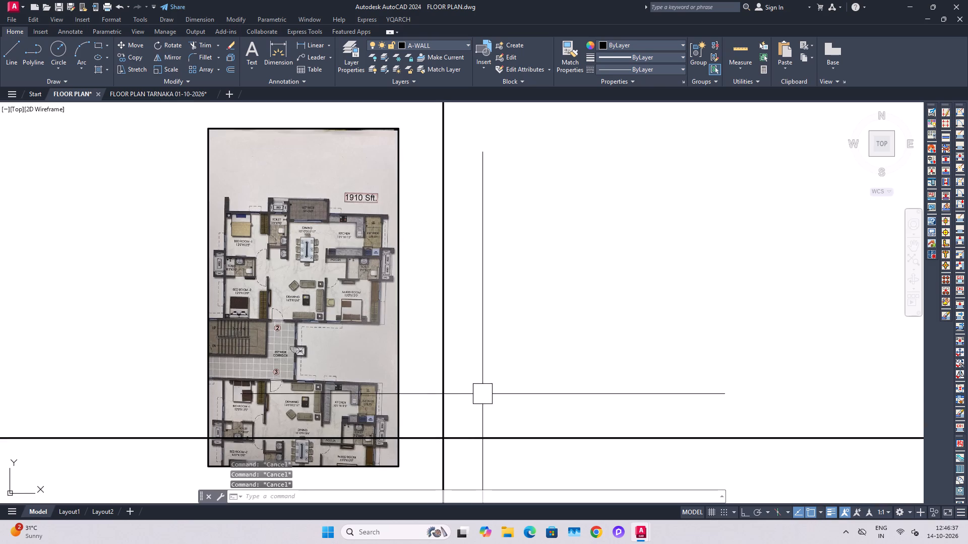
{"action": "middle_click_drag", "start_coordinate": [483, 397], "coordinate": [473, 371]}
{"action": "scroll", "coordinate": [238, 188], "scroll_direction": "up", "scroll_amount": 3}
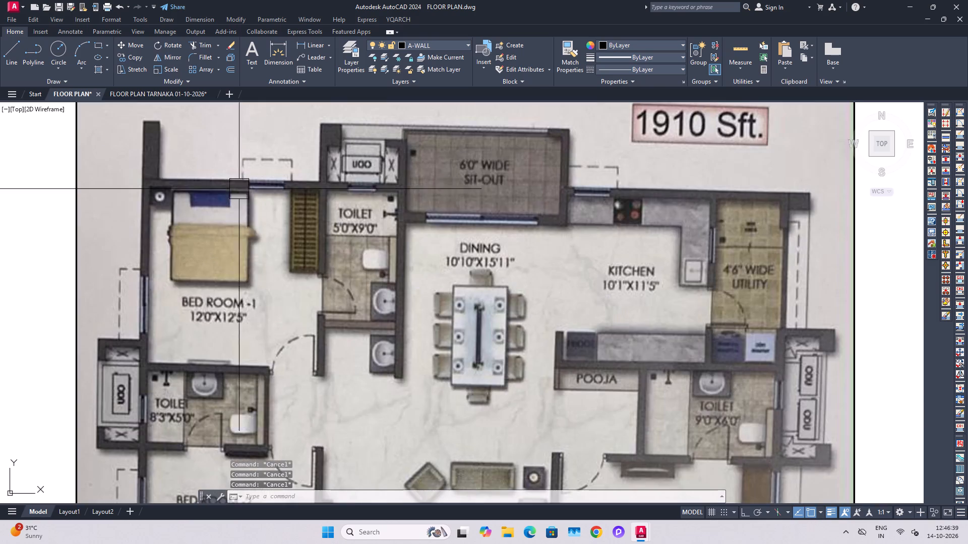
{"action": "scroll", "coordinate": [228, 192], "scroll_direction": "down", "scroll_amount": 3}
{"action": "type", "text": "O 9\""}
{"action": "key", "text": "Return"}
{"action": "left_click_drag", "start_coordinate": [423, 298], "coordinate": [450, 298]}
{"action": "left_click", "coordinate": [503, 294]}
{"action": "scroll", "coordinate": [449, 388], "scroll_direction": "up", "scroll_amount": 3}
{"action": "middle_click_drag", "start_coordinate": [433, 434], "coordinate": [530, 376]}
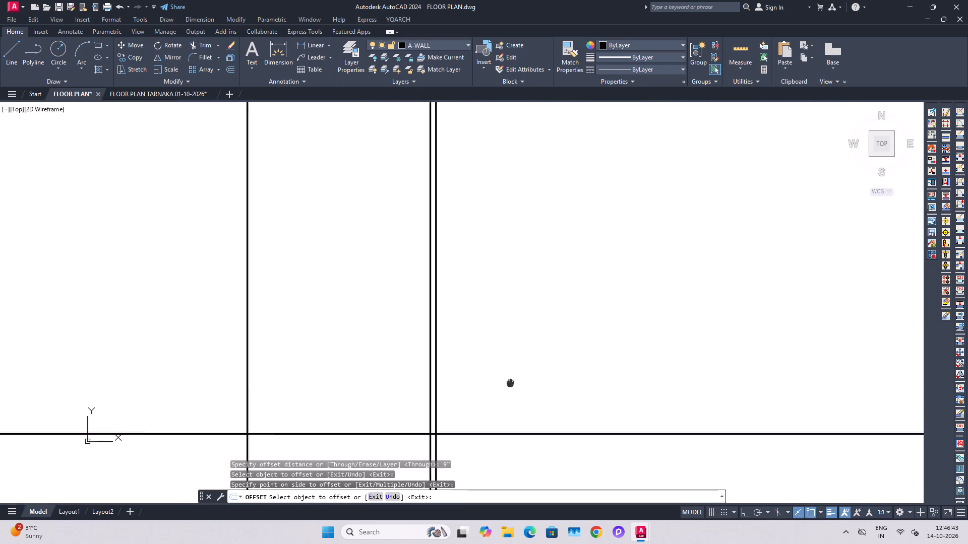
{"action": "middle_click_drag", "start_coordinate": [530, 376], "coordinate": [541, 372]}
{"action": "scroll", "coordinate": [553, 368], "scroll_direction": "down", "scroll_amount": 2}
{"action": "key", "text": "Escape"}
{"action": "middle_click_drag", "start_coordinate": [472, 310], "coordinate": [444, 421]}
{"action": "key", "text": "Escape"}
Scale the floor plan image down from its lower-left corner, setting the size freehand.
{"action": "left_click", "coordinate": [406, 373]}
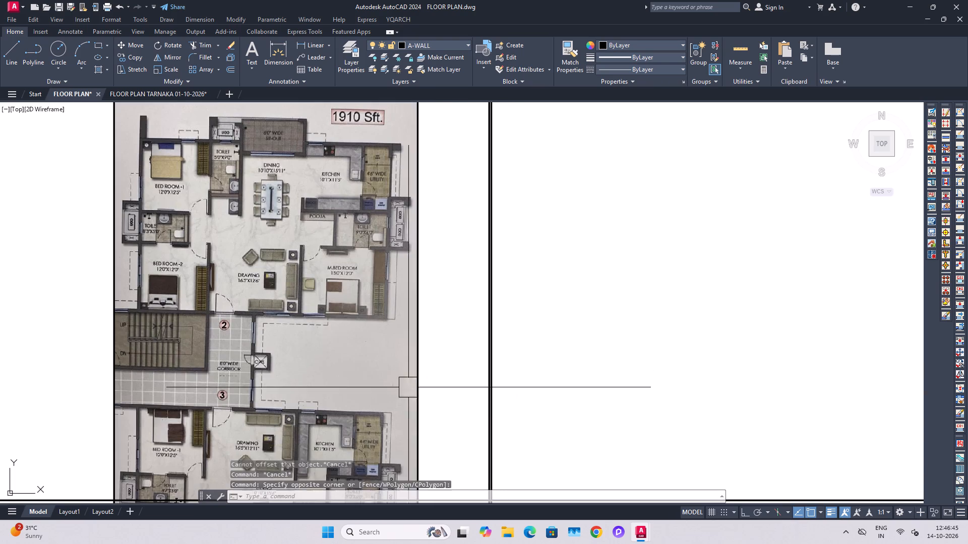
{"action": "left_click", "coordinate": [408, 387]}
{"action": "left_click", "coordinate": [423, 378]}
{"action": "scroll", "coordinate": [432, 354], "scroll_direction": "down", "scroll_amount": 2}
{"action": "key", "text": "s"}
{"action": "key", "text": "c"}
{"action": "key", "text": "space"}
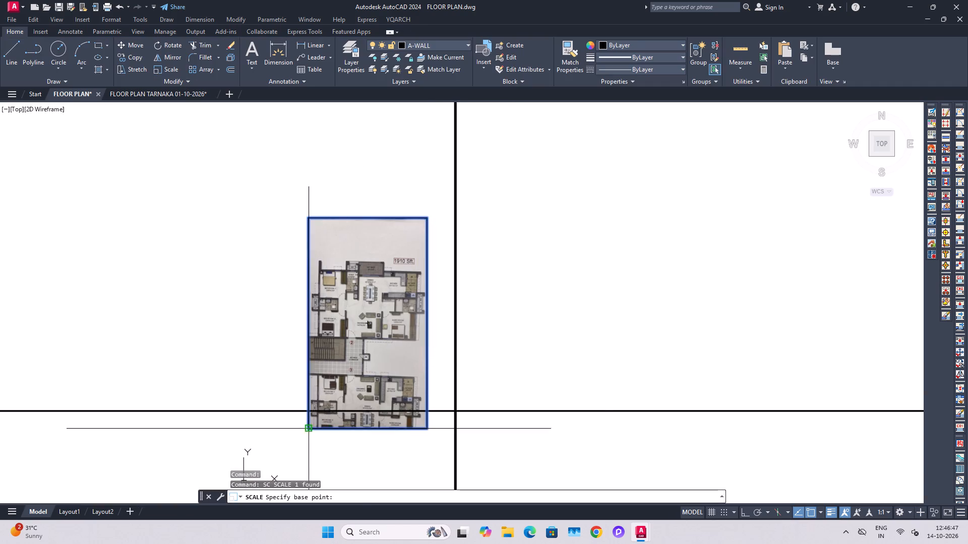
{"action": "left_click_drag", "start_coordinate": [310, 430], "coordinate": [320, 427]}
{"action": "left_click", "coordinate": [377, 432]}
Move the scaled floor plan image closer to the pair of vertical construction lines.
{"action": "left_click", "coordinate": [389, 386]}
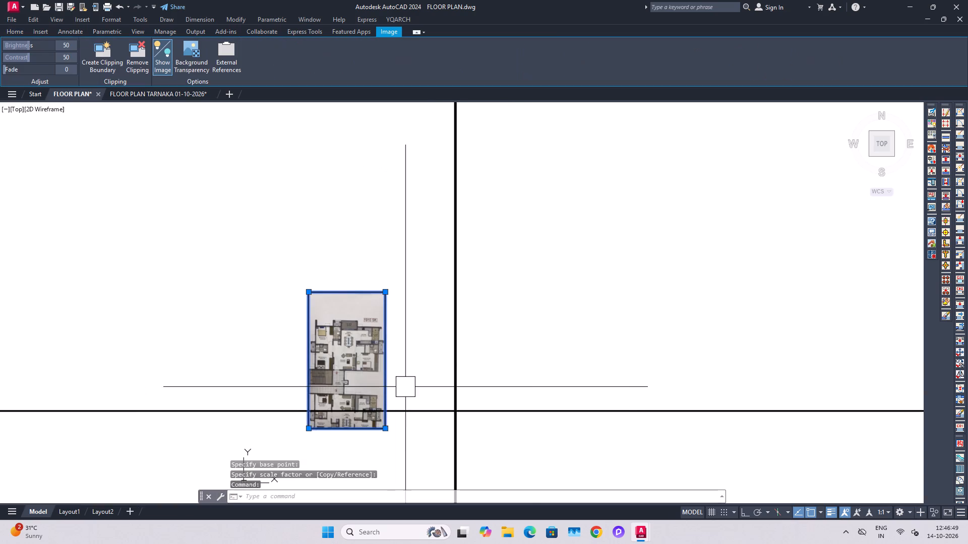
{"action": "scroll", "coordinate": [405, 387], "scroll_direction": "up", "scroll_amount": 2}
{"action": "key", "text": "m"}
{"action": "key", "text": "space"}
{"action": "left_click_drag", "start_coordinate": [395, 381], "coordinate": [413, 365]}
{"action": "left_click", "coordinate": [526, 323]}
{"action": "scroll", "coordinate": [551, 438], "scroll_direction": "up", "scroll_amount": 3}
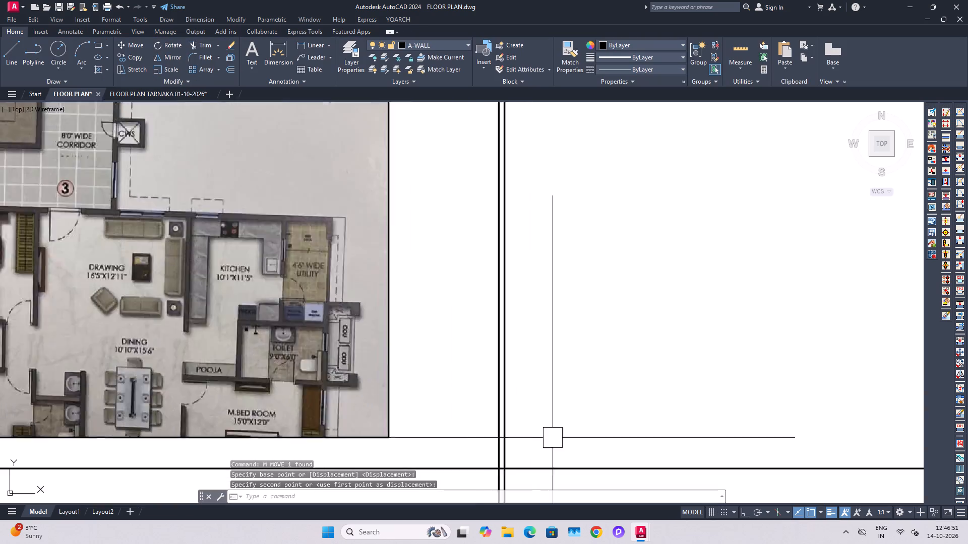
Scale the floor plan image down again from its lower-left corner.
{"action": "scroll", "coordinate": [534, 392], "scroll_direction": "down", "scroll_amount": 1}
{"action": "middle_click_drag", "start_coordinate": [439, 366], "coordinate": [449, 430]}
{"action": "left_click", "coordinate": [386, 400]}
{"action": "scroll", "coordinate": [396, 401], "scroll_direction": "down", "scroll_amount": 3}
{"action": "key", "text": "s"}
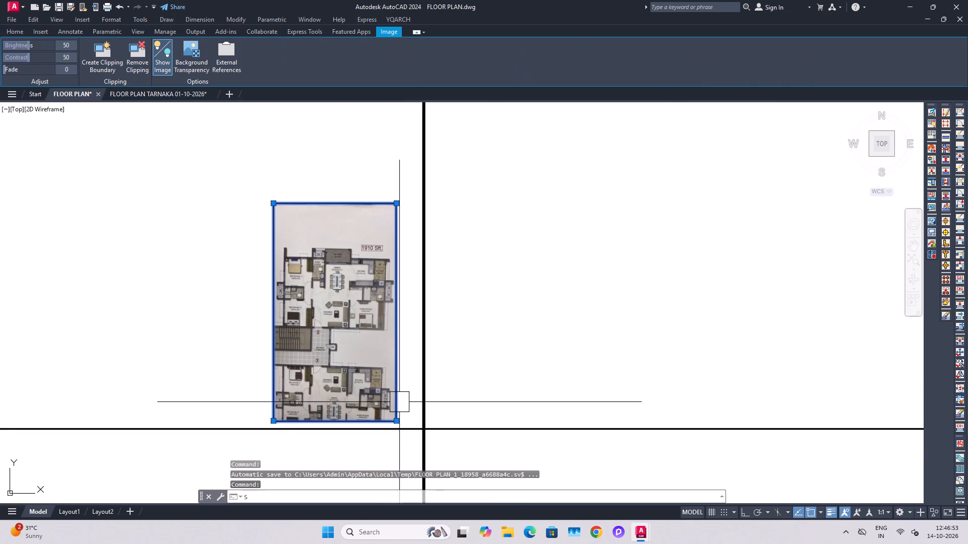
{"action": "key", "text": "c"}
{"action": "key", "text": "space"}
{"action": "left_click_drag", "start_coordinate": [270, 424], "coordinate": [281, 424]}
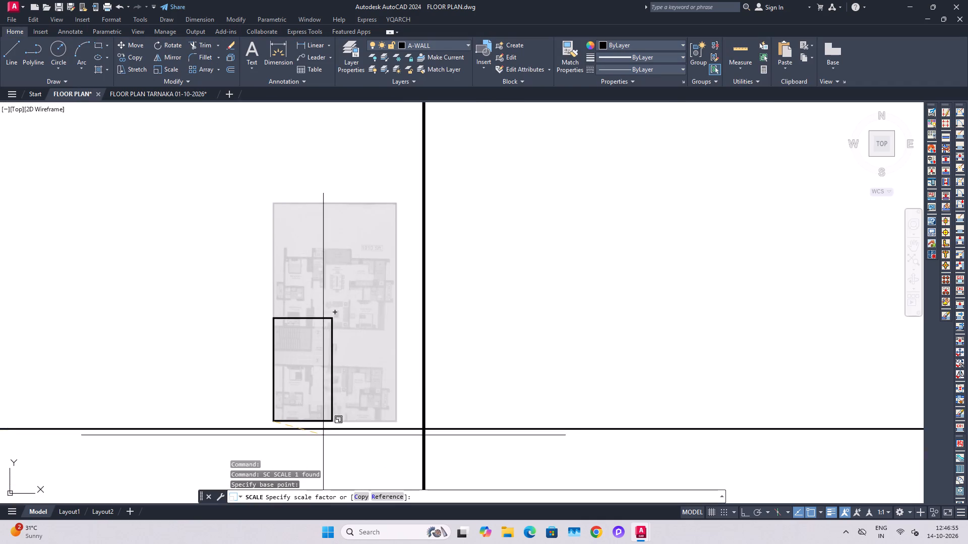
{"action": "left_click", "coordinate": [323, 435]}
Move the reduced floor plan image across to sit beside the vertical construction lines.
{"action": "left_click", "coordinate": [345, 398]}
{"action": "left_click", "coordinate": [319, 400]}
{"action": "scroll", "coordinate": [350, 402], "scroll_direction": "up", "scroll_amount": 3}
{"action": "key", "text": "m"}
{"action": "key", "text": "space"}
{"action": "left_click", "coordinate": [347, 390]}
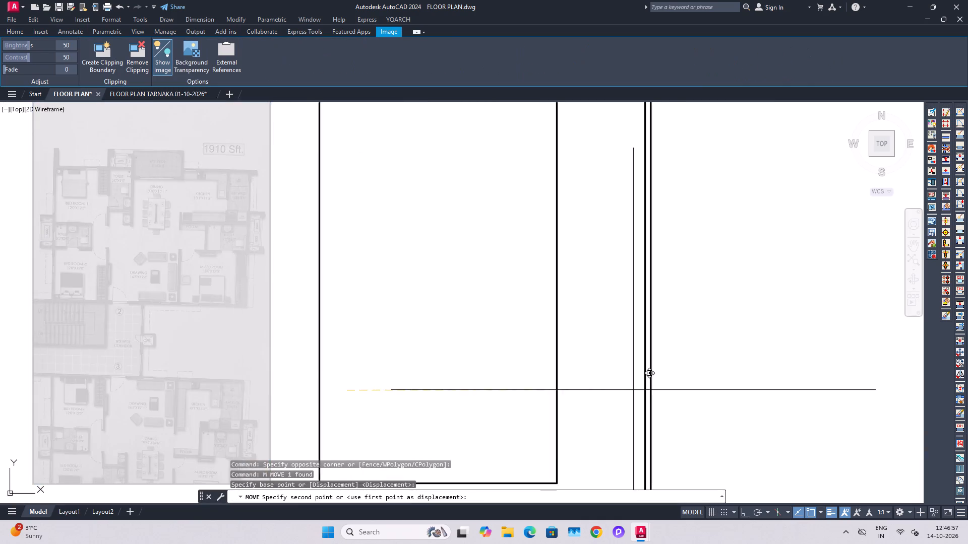
{"action": "scroll", "coordinate": [635, 390], "scroll_direction": "down", "scroll_amount": 2}
{"action": "left_click", "coordinate": [628, 390]}
{"action": "scroll", "coordinate": [637, 406], "scroll_direction": "up", "scroll_amount": 4}
{"action": "scroll", "coordinate": [597, 396], "scroll_direction": "down", "scroll_amount": 2}
{"action": "middle_click_drag", "start_coordinate": [652, 374], "coordinate": [502, 396]}
{"action": "key", "text": "Escape"}
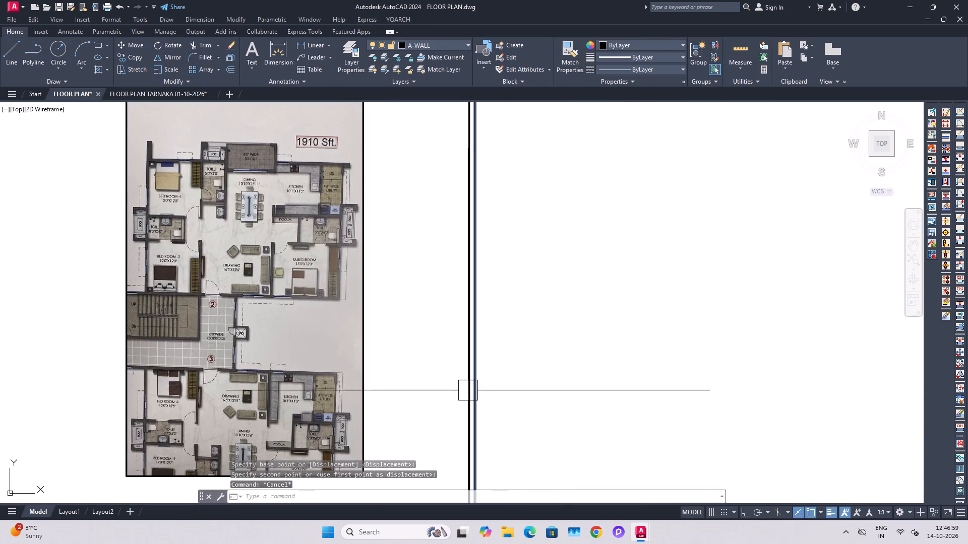
{"action": "key", "text": "Escape"}
Examine the room layout and labelled sizes of the bedrooms, toilets and drawing room on the 1910 Sft plan image.
{"action": "scroll", "coordinate": [153, 177], "scroll_direction": "up", "scroll_amount": 1}
{"action": "scroll", "coordinate": [194, 183], "scroll_direction": "up", "scroll_amount": 1}
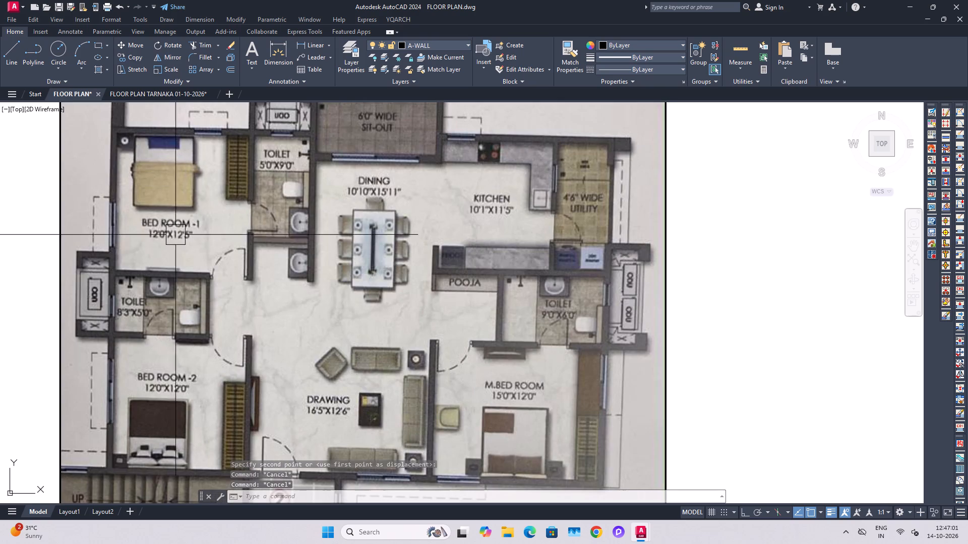
{"action": "scroll", "coordinate": [99, 256], "scroll_direction": "down", "scroll_amount": 2}
{"action": "scroll", "coordinate": [123, 244], "scroll_direction": "up", "scroll_amount": 2}
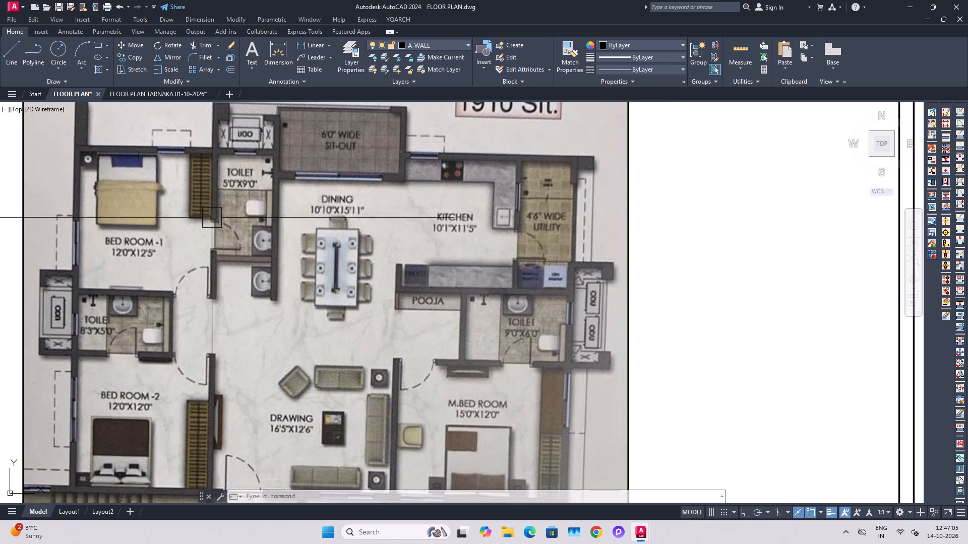
{"action": "middle_click_drag", "start_coordinate": [425, 351], "coordinate": [412, 229]}
{"action": "scroll", "coordinate": [407, 244], "scroll_direction": "down", "scroll_amount": 1}
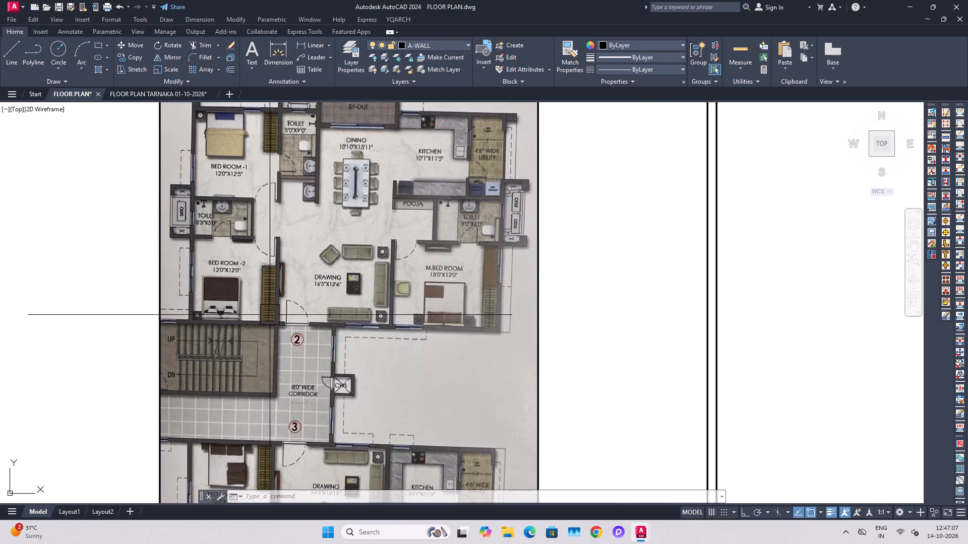
{"action": "scroll", "coordinate": [246, 309], "scroll_direction": "up", "scroll_amount": 1}
{"action": "scroll", "coordinate": [213, 264], "scroll_direction": "up", "scroll_amount": 1}
{"action": "scroll", "coordinate": [271, 265], "scroll_direction": "down", "scroll_amount": 1}
{"action": "middle_click_drag", "start_coordinate": [270, 225], "coordinate": [278, 244]}
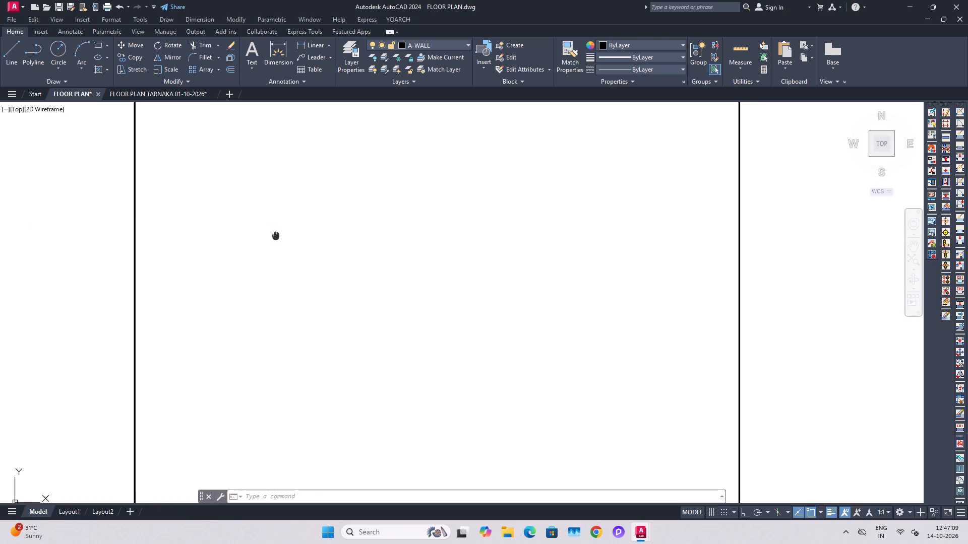
{"action": "middle_click_drag", "start_coordinate": [278, 244], "coordinate": [288, 308]}
{"action": "scroll", "coordinate": [310, 284], "scroll_direction": "down", "scroll_amount": 1}
{"action": "scroll", "coordinate": [279, 305], "scroll_direction": "up", "scroll_amount": 2}
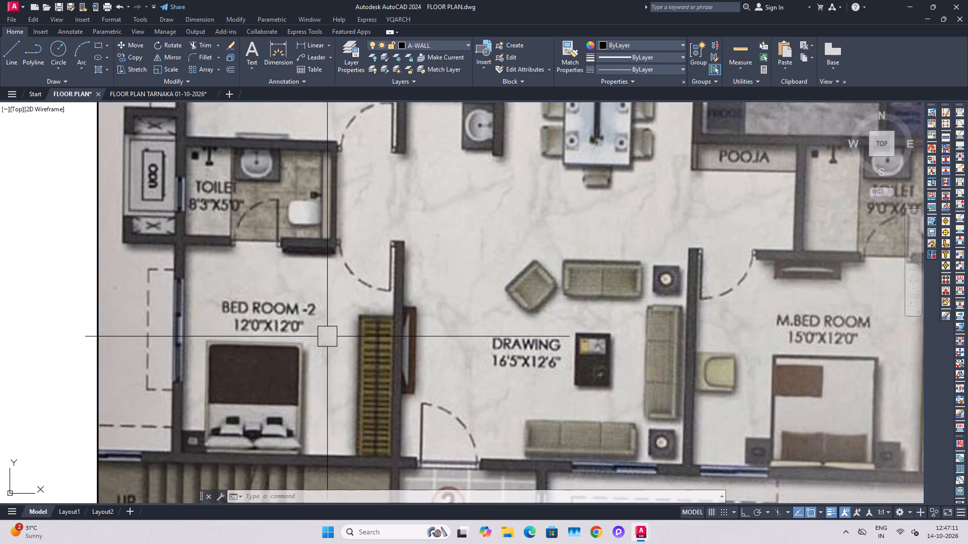
{"action": "scroll", "coordinate": [152, 261], "scroll_direction": "down", "scroll_amount": 3}
{"action": "middle_click_drag", "start_coordinate": [423, 324], "coordinate": [305, 326]}
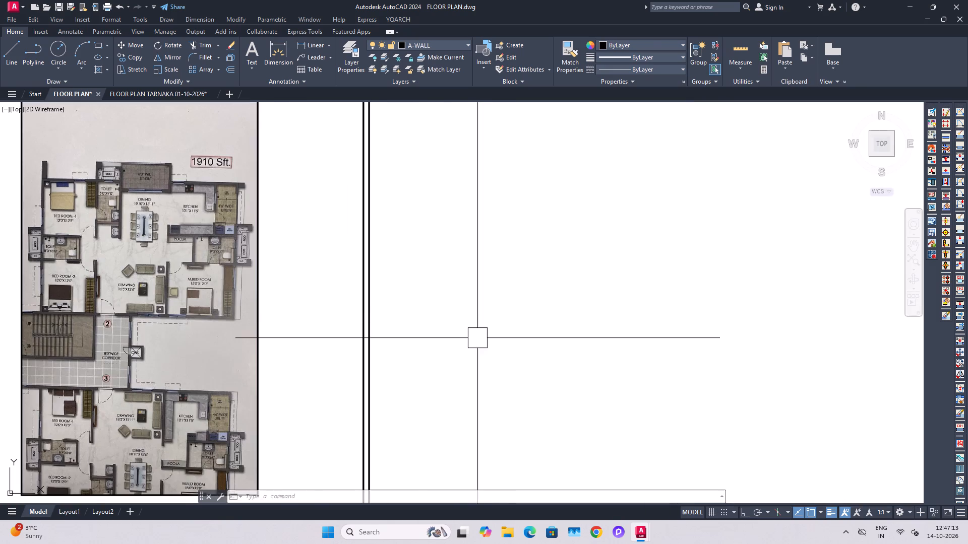
Offset the right-hand line of the 9" wall pair 12' to the right for the bedroom width.
{"action": "key", "text": "o"}
{"action": "key", "text": "space"}
{"action": "key", "text": "1"}
{"action": "type", "text": "2'"}
{"action": "key", "text": "Return"}
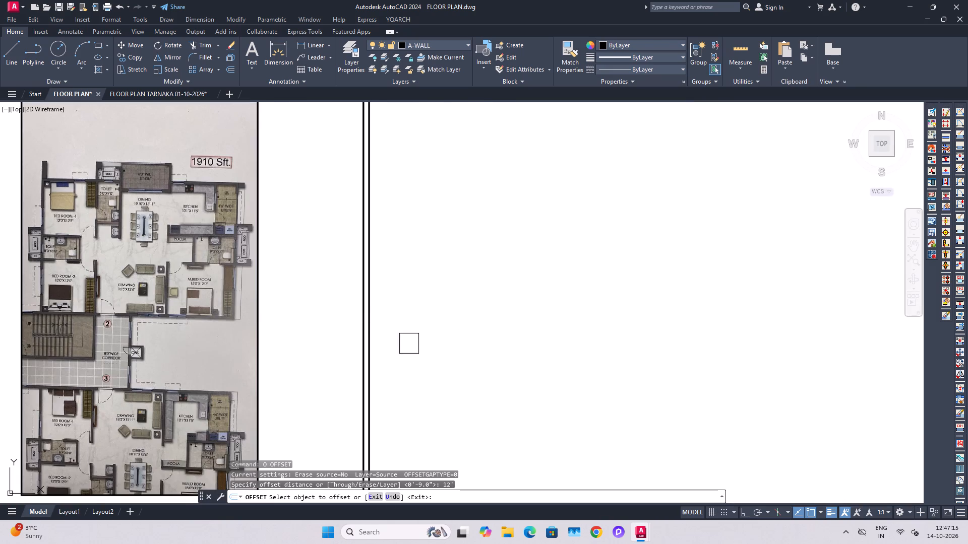
{"action": "left_click", "coordinate": [378, 352]}
{"action": "left_click", "coordinate": [433, 354]}
{"action": "middle_click_drag", "start_coordinate": [499, 348], "coordinate": [507, 304]}
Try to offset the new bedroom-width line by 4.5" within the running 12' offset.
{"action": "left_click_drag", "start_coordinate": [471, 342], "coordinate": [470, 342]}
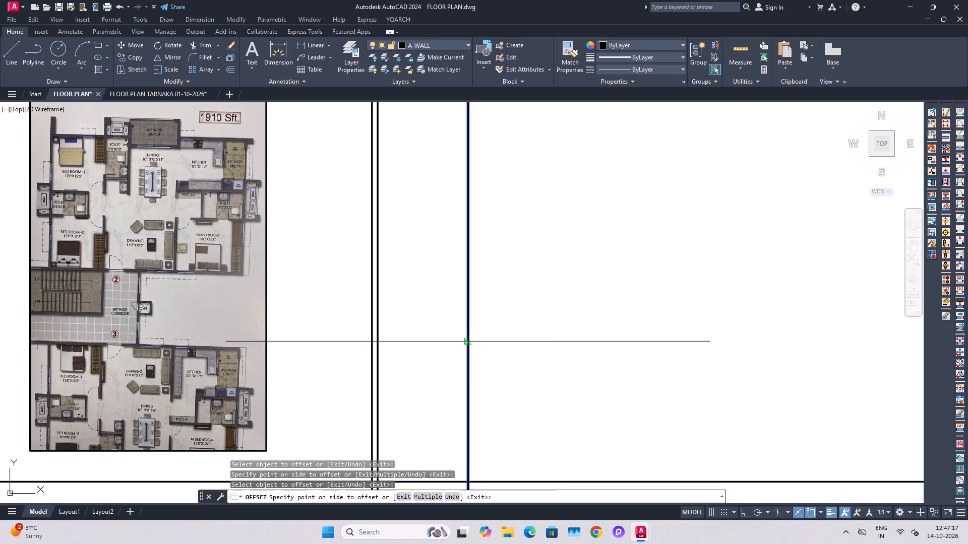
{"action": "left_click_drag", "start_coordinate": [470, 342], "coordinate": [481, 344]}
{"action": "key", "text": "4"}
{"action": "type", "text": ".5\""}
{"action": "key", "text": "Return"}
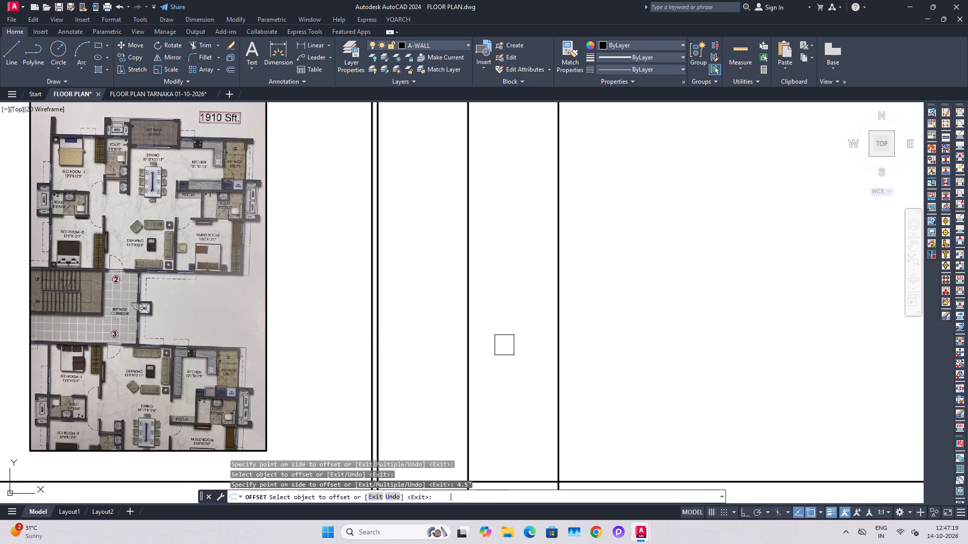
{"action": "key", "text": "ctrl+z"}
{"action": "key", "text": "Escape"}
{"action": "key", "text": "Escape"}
Offset the vertical line at the 12' bedroom width by 4.5" to the right to form the inner wall.
{"action": "key", "text": "o"}
{"action": "key", "text": "space"}
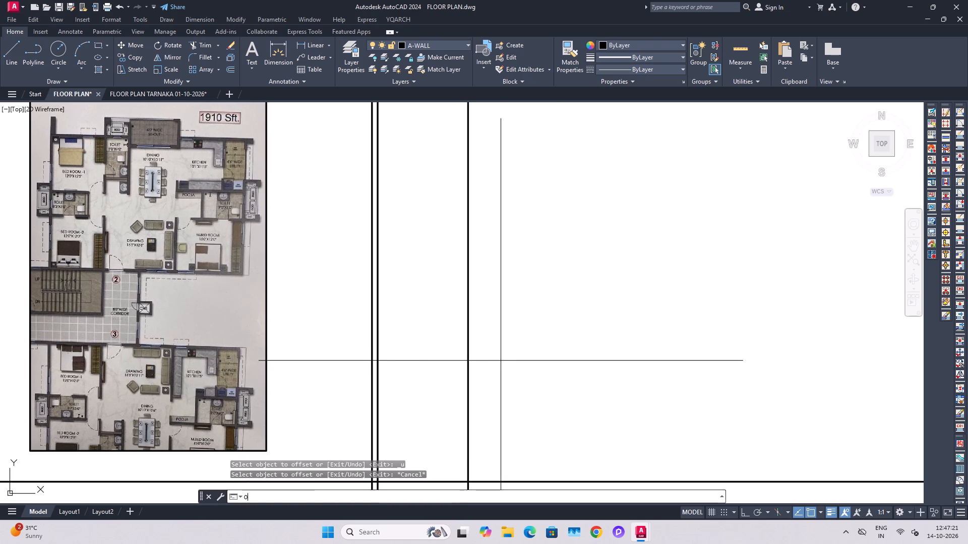
{"action": "type", "text": "4"}
{"action": "key", "text": "period"}
{"action": "type", "text": "5\""}
{"action": "key", "text": "Return"}
{"action": "left_click", "coordinate": [470, 368]}
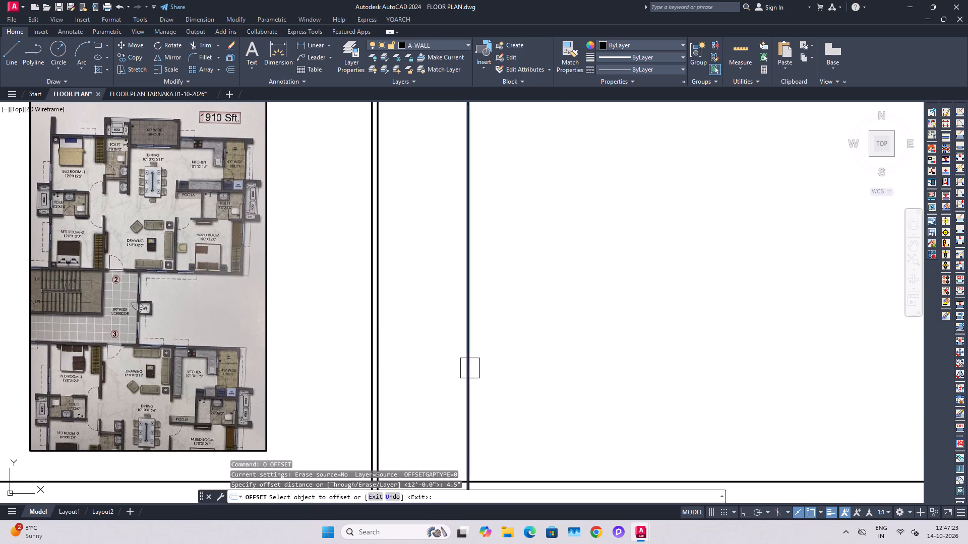
{"action": "left_click", "coordinate": [492, 368]}
{"action": "key", "text": "Escape"}
{"action": "scroll", "coordinate": [91, 223], "scroll_direction": "up", "scroll_amount": 2}
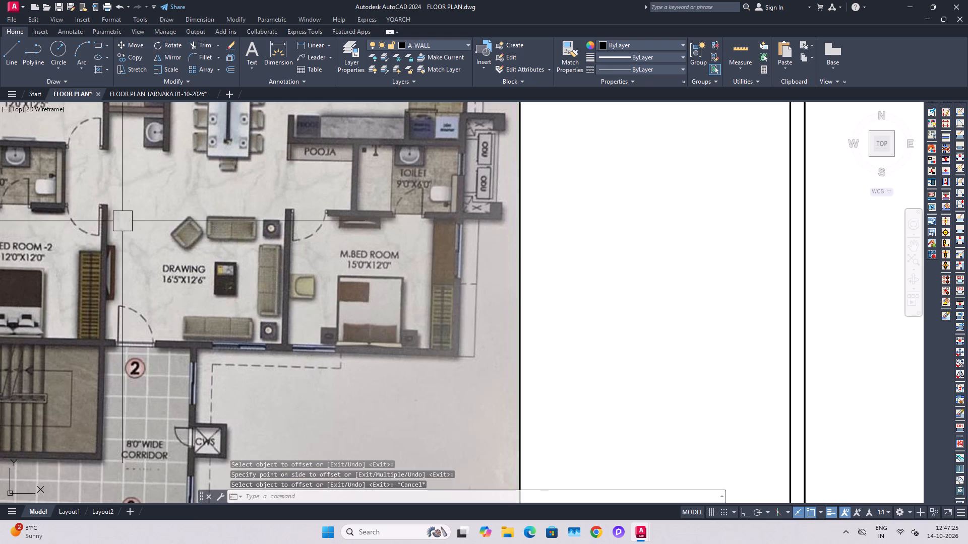
{"action": "scroll", "coordinate": [258, 219], "scroll_direction": "down", "scroll_amount": 2}
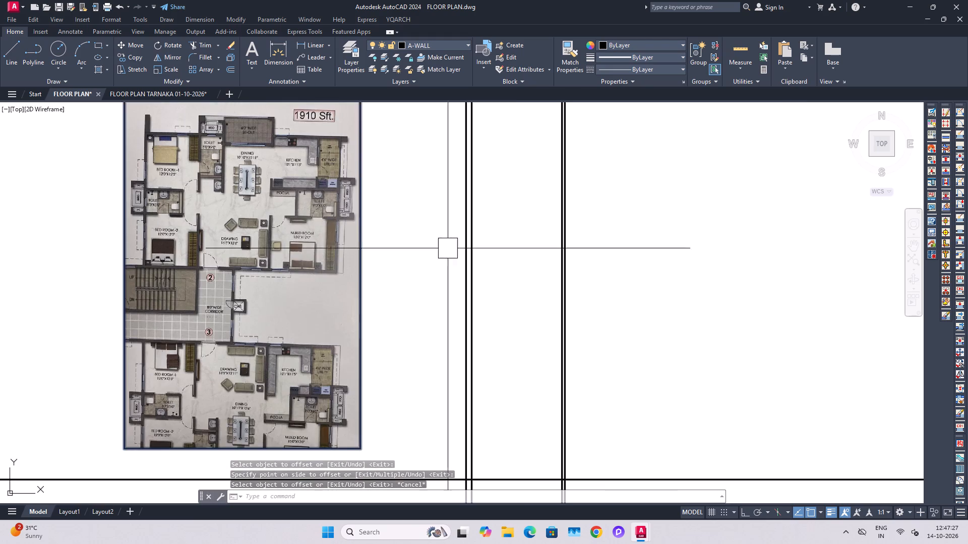
Offset the right-hand line of the second wall pair 16'5" to the right for the drawing room width.
{"action": "middle_click_drag", "start_coordinate": [602, 297], "coordinate": [541, 283]}
{"action": "key", "text": "o"}
{"action": "key", "text": "space"}
{"action": "key", "text": "1"}
{"action": "key", "text": "5"}
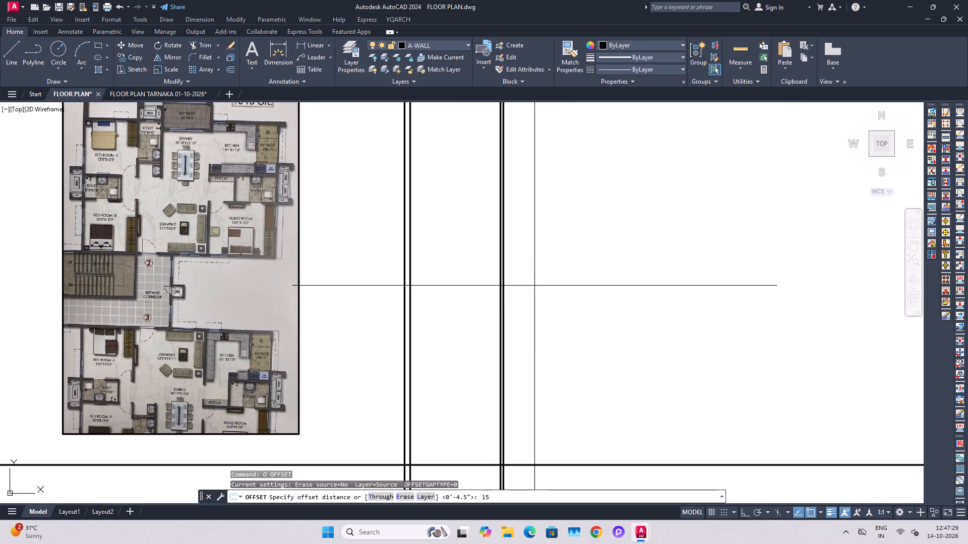
{"action": "key", "text": "BackSpace"}
{"action": "key", "text": "6"}
{"action": "key", "text": "apostrophe"}
{"action": "scroll", "coordinate": [250, 231], "scroll_direction": "up", "scroll_amount": 2}
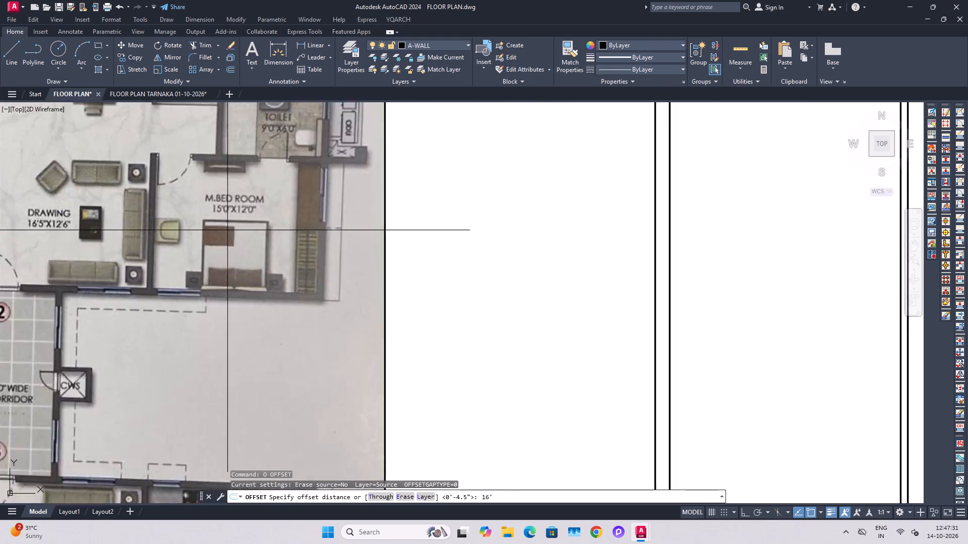
{"action": "scroll", "coordinate": [224, 231], "scroll_direction": "up", "scroll_amount": 1}
{"action": "scroll", "coordinate": [234, 234], "scroll_direction": "down", "scroll_amount": 3}
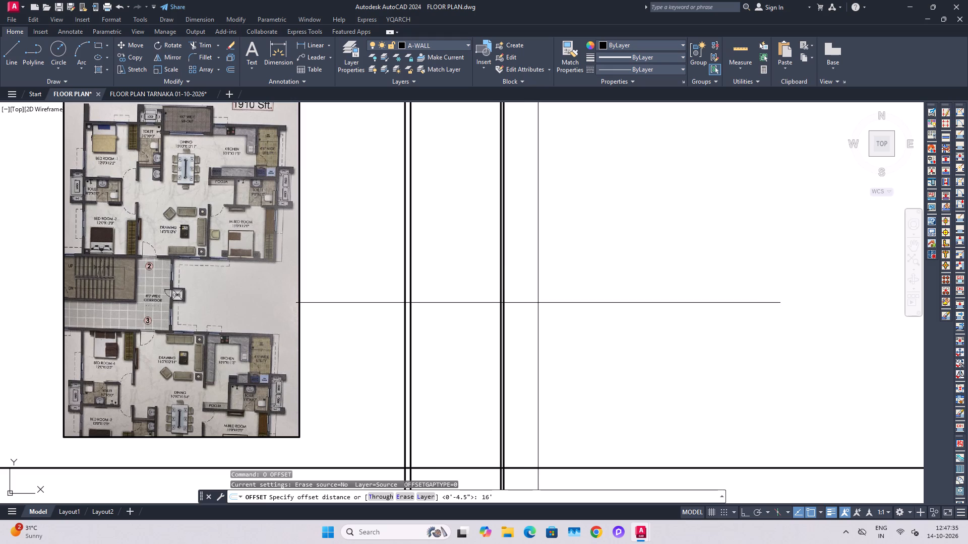
{"action": "key", "text": "5"}
{"action": "key", "text": "shift+quotedbl"}
{"action": "key", "text": "Return"}
{"action": "left_click", "coordinate": [510, 326]}
{"action": "left_click", "coordinate": [575, 319]}
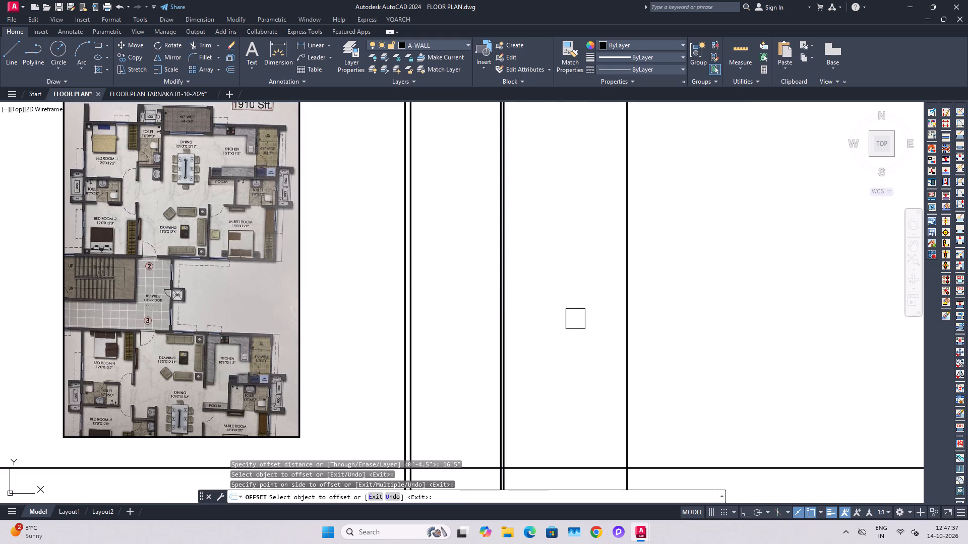
{"action": "key", "text": "Escape"}
Offset the vertical line at the 16'5" drawing room width by 4.5" to the right to form the inner wall.
{"action": "type", "text": "O 4"}
{"action": "key", "text": "period"}
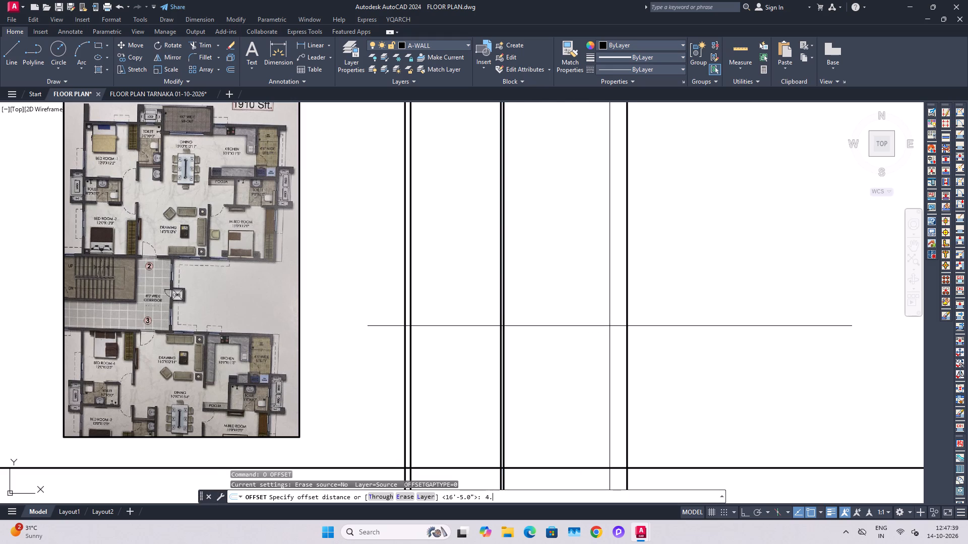
{"action": "key", "text": "5"}
{"action": "key", "text": "shift+quotedbl"}
{"action": "key", "text": "Return"}
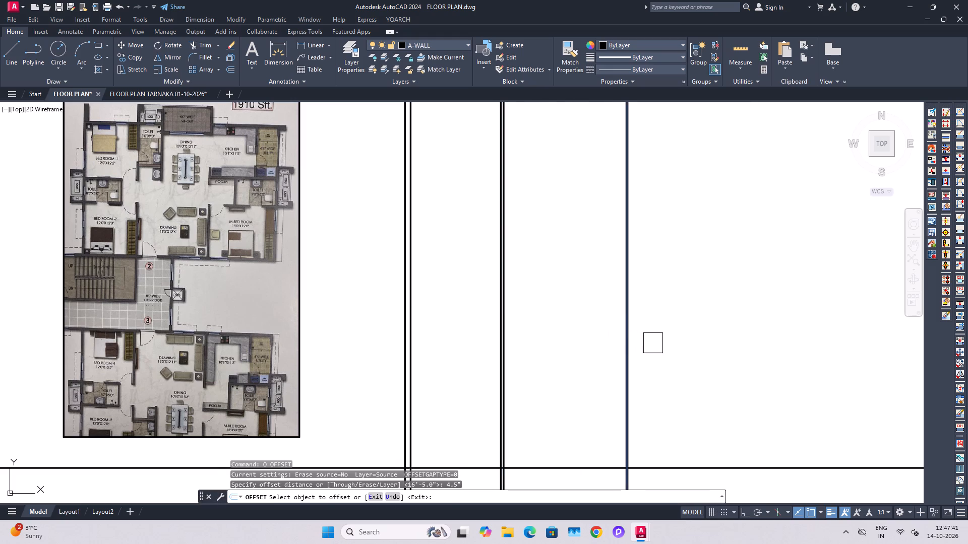
{"action": "left_click", "coordinate": [635, 344]}
{"action": "left_click", "coordinate": [673, 344]}
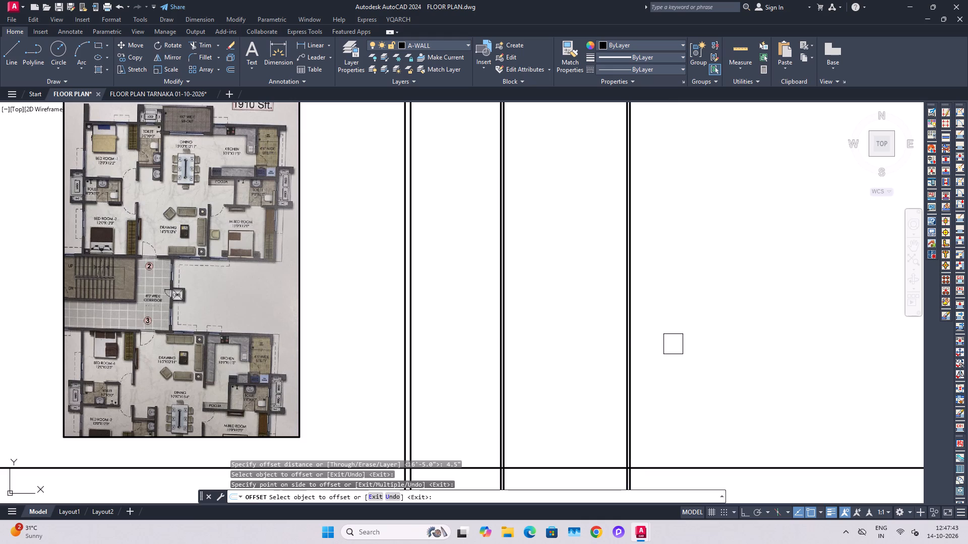
{"action": "key", "text": "Escape"}
{"action": "key", "text": "Escape"}
Offset the right-hand line of the newest 4.5" wall pair 15' to the right for the master bedroom width.
{"action": "scroll", "coordinate": [167, 236], "scroll_direction": "up", "scroll_amount": 3}
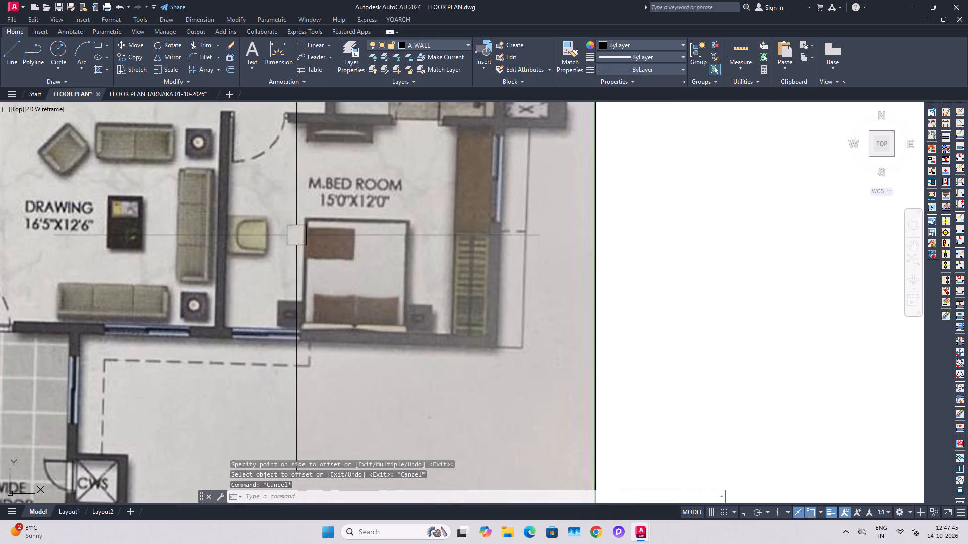
{"action": "scroll", "coordinate": [285, 236], "scroll_direction": "down", "scroll_amount": 3}
{"action": "scroll", "coordinate": [285, 236], "scroll_direction": "up", "scroll_amount": 3}
{"action": "scroll", "coordinate": [105, 236], "scroll_direction": "down", "scroll_amount": 5}
{"action": "middle_click", "coordinate": [472, 297]}
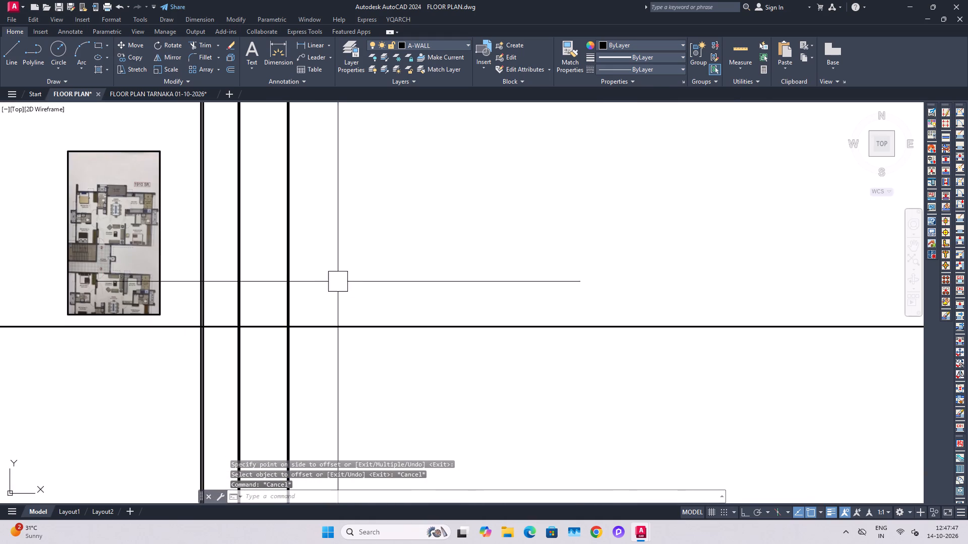
{"action": "scroll", "coordinate": [312, 281], "scroll_direction": "up", "scroll_amount": 3}
{"action": "middle_click_drag", "start_coordinate": [321, 295], "coordinate": [405, 291]}
{"action": "key", "text": "o"}
{"action": "key", "text": "space"}
{"action": "type", "text": "1"}
{"action": "key", "text": "5"}
{"action": "key", "text": "apostrophe"}
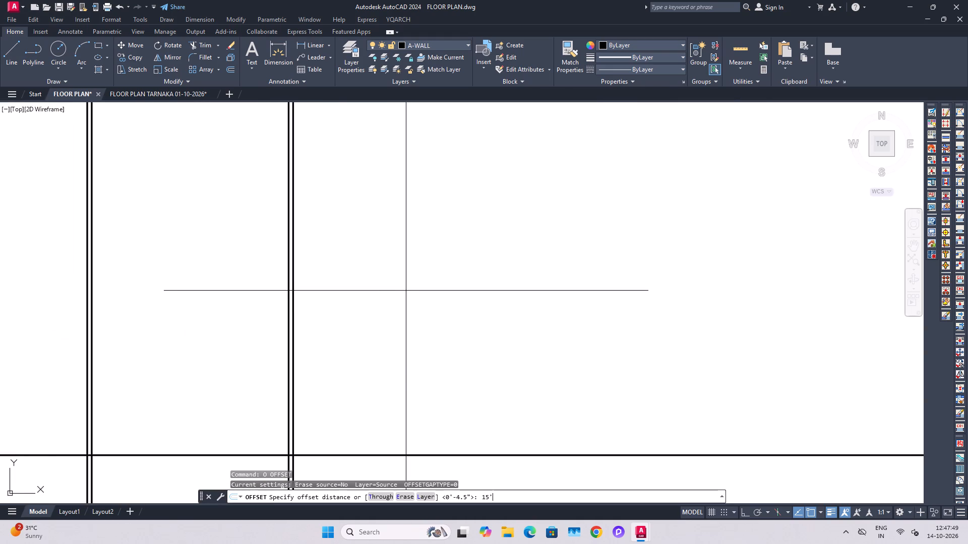
{"action": "key", "text": "Return"}
{"action": "left_click_drag", "start_coordinate": [300, 308], "coordinate": [305, 308]}
{"action": "left_click", "coordinate": [362, 308]}
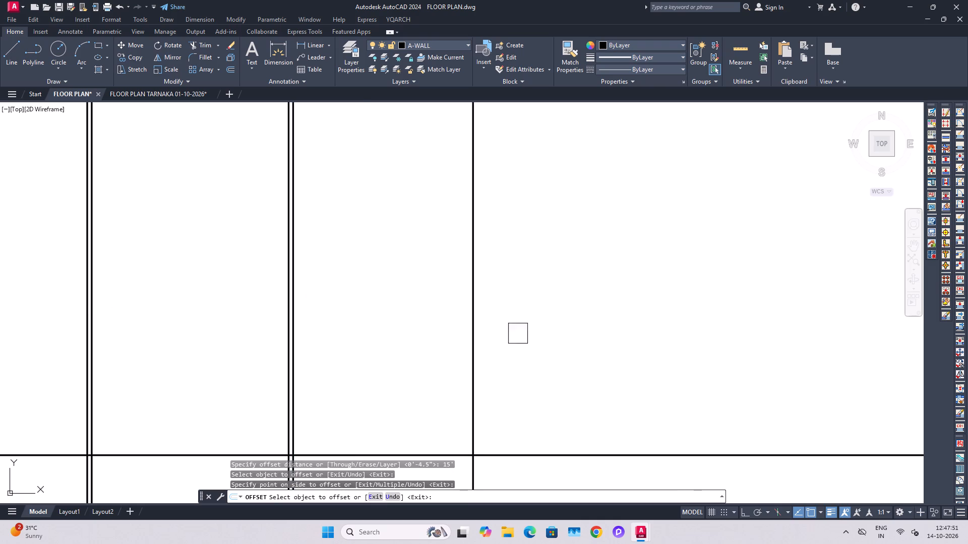
{"action": "left_click", "coordinate": [478, 333]}
{"action": "key", "text": "Escape"}
{"action": "key", "text": "Escape"}
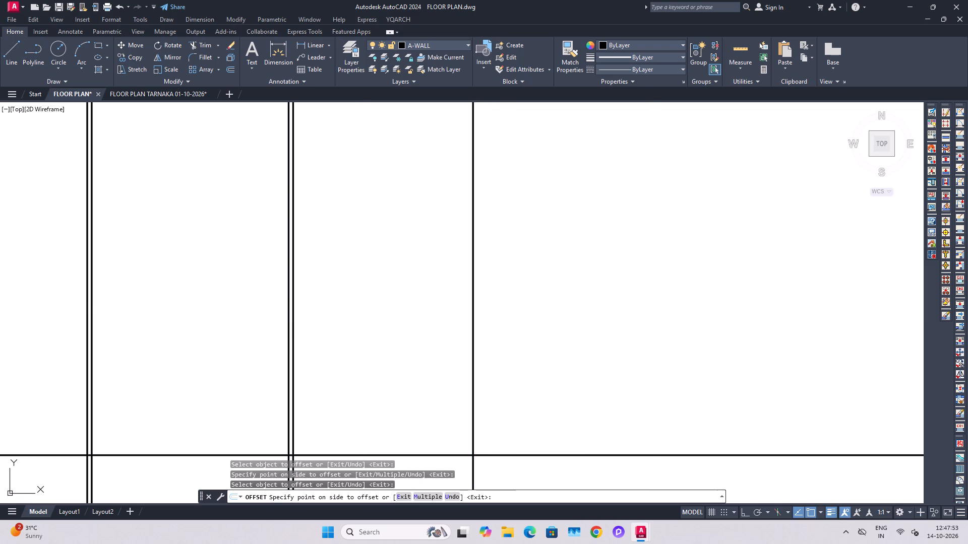
Offset the vertical line at the 15' master bedroom width by 9" to the right to form the outer wall.
{"action": "type", "text": "O 9\""}
{"action": "key", "text": "Return"}
{"action": "left_click", "coordinate": [467, 323]}
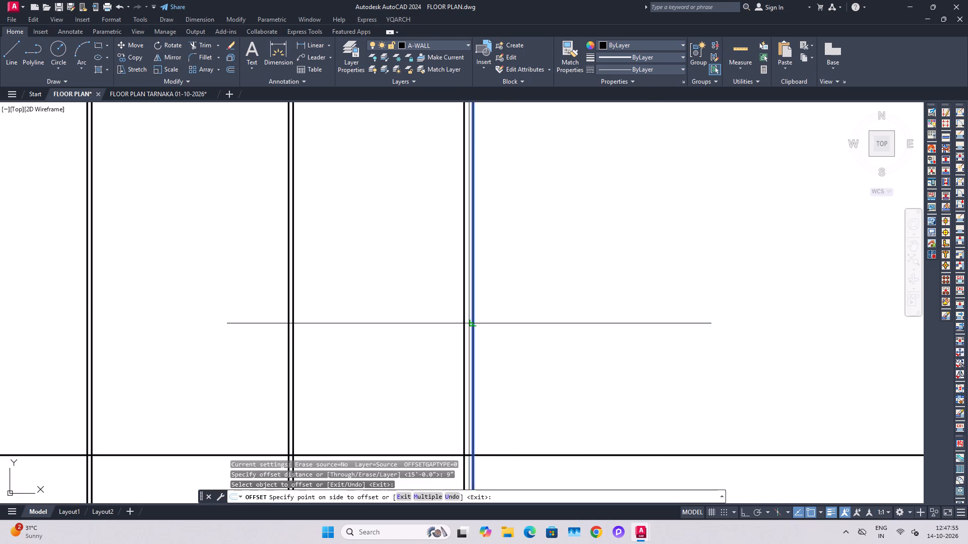
{"action": "left_click", "coordinate": [512, 323]}
{"action": "key", "text": "Escape"}
Offset the bottom horizontal line 9" upward to form the lower outer wall.
{"action": "scroll", "coordinate": [591, 310], "scroll_direction": "down", "scroll_amount": 3}
{"action": "scroll", "coordinate": [378, 275], "scroll_direction": "up", "scroll_amount": 3}
{"action": "scroll", "coordinate": [327, 176], "scroll_direction": "up", "scroll_amount": 1}
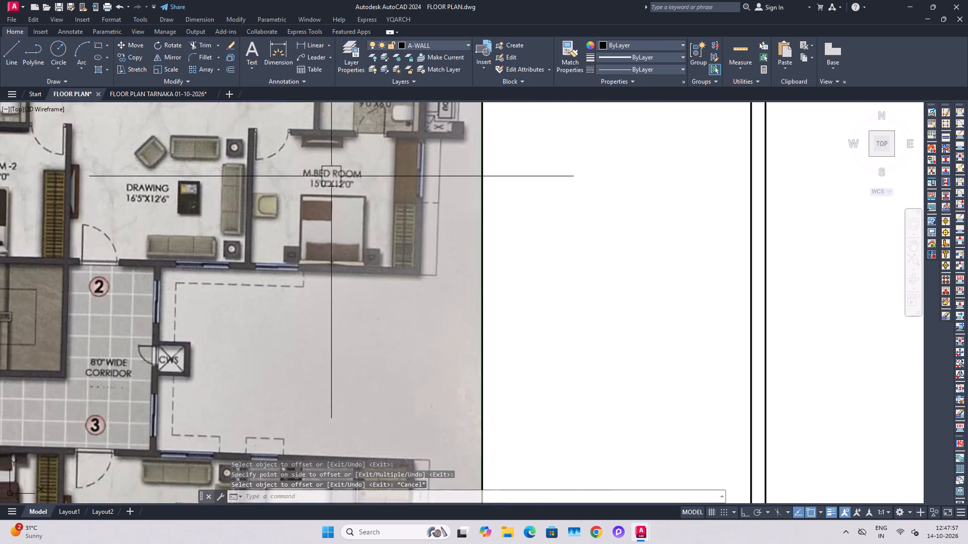
{"action": "middle_click_drag", "start_coordinate": [346, 183], "coordinate": [451, 304]}
{"action": "scroll", "coordinate": [452, 294], "scroll_direction": "down", "scroll_amount": 2}
{"action": "scroll", "coordinate": [451, 338], "scroll_direction": "up", "scroll_amount": 2}
{"action": "scroll", "coordinate": [245, 233], "scroll_direction": "down", "scroll_amount": 2}
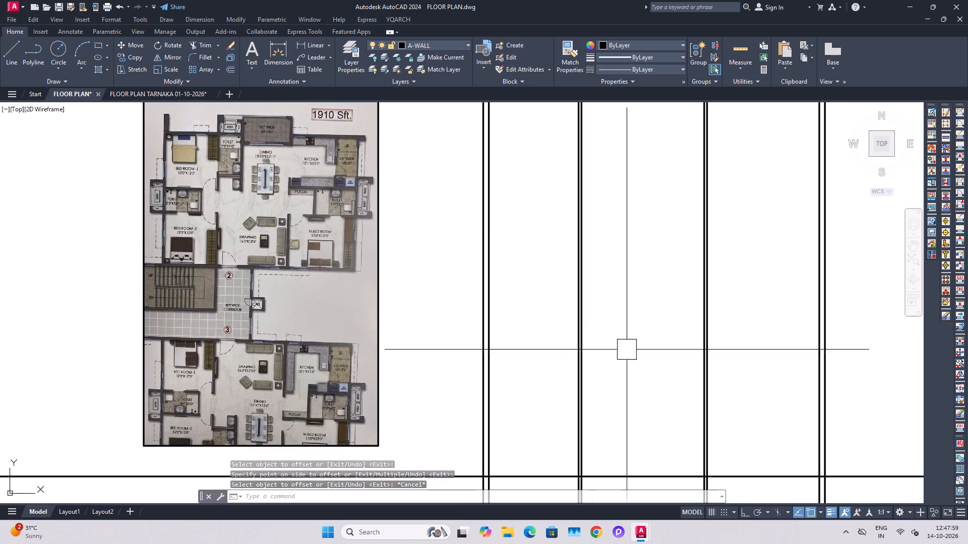
{"action": "middle_click_drag", "start_coordinate": [636, 356], "coordinate": [431, 294]}
{"action": "middle_click_drag", "start_coordinate": [693, 380], "coordinate": [696, 363]}
{"action": "key", "text": "o"}
{"action": "key", "text": "space"}
{"action": "key", "text": "9"}
{"action": "key", "text": "shift+quotedbl"}
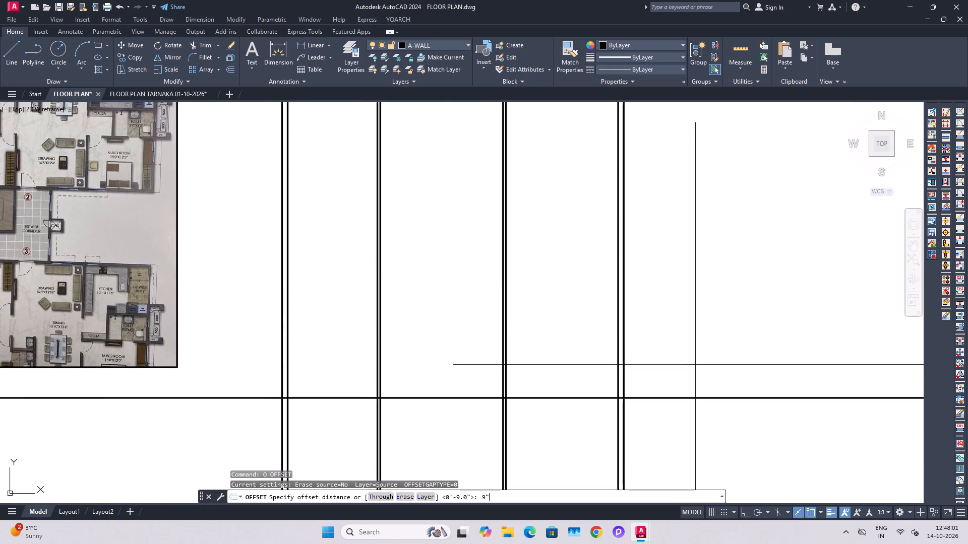
{"action": "key", "text": "Return"}
{"action": "left_click_drag", "start_coordinate": [677, 398], "coordinate": [671, 378]}
{"action": "left_click", "coordinate": [658, 338]}
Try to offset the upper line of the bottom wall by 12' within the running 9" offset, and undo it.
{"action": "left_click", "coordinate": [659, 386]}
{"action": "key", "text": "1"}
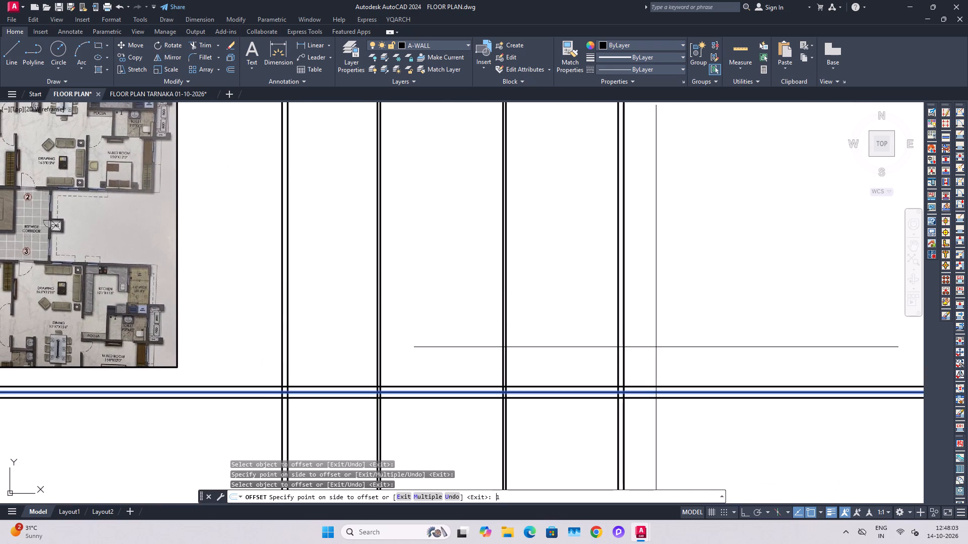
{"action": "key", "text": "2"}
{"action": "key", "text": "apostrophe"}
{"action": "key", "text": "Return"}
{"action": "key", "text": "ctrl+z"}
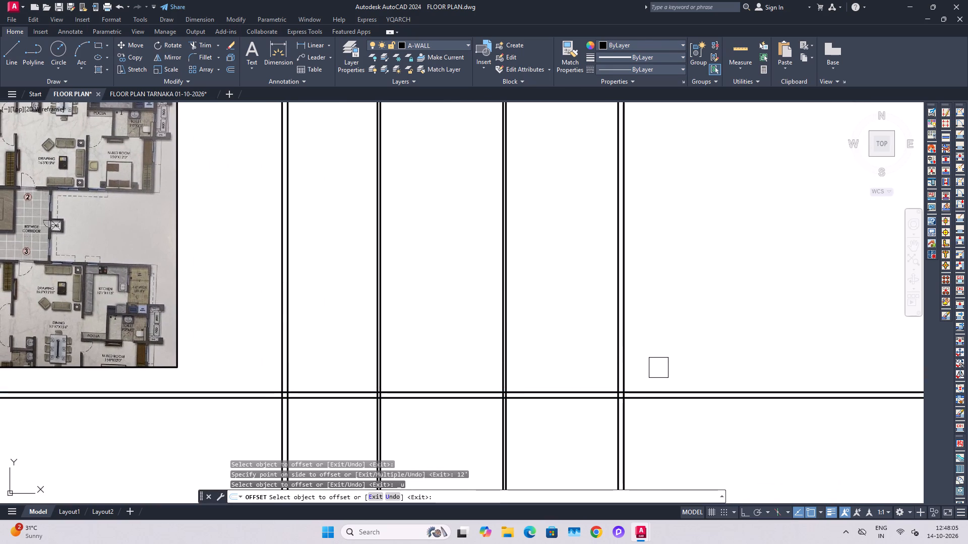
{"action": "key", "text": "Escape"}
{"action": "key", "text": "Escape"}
Offset the upper line of the bottom 9" wall 12' upward for the master bedroom depth.
{"action": "type", "text": "O"}
{"action": "key", "text": "space"}
{"action": "key", "text": "1"}
{"action": "key", "text": "2"}
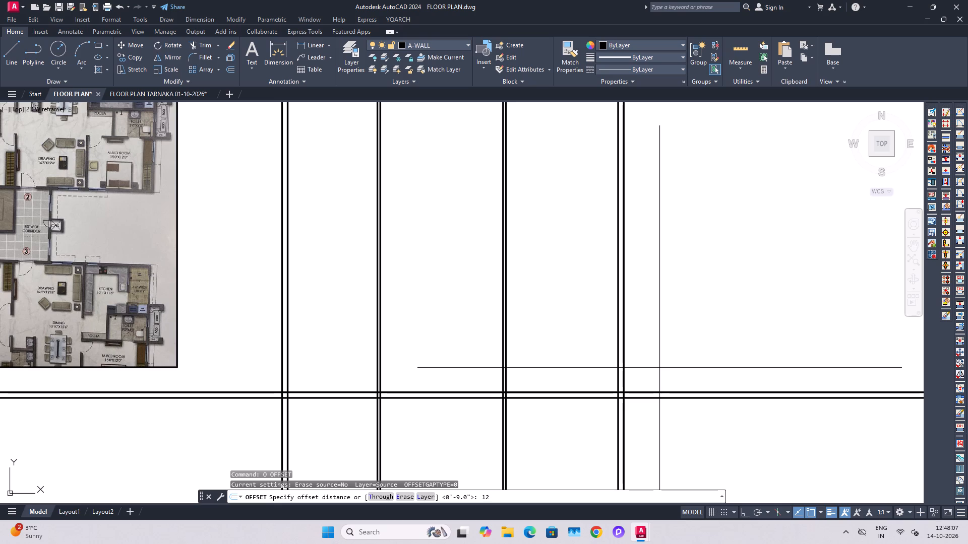
{"action": "key", "text": "apostrophe"}
{"action": "key", "text": "Return"}
{"action": "left_click_drag", "start_coordinate": [656, 388], "coordinate": [656, 384]}
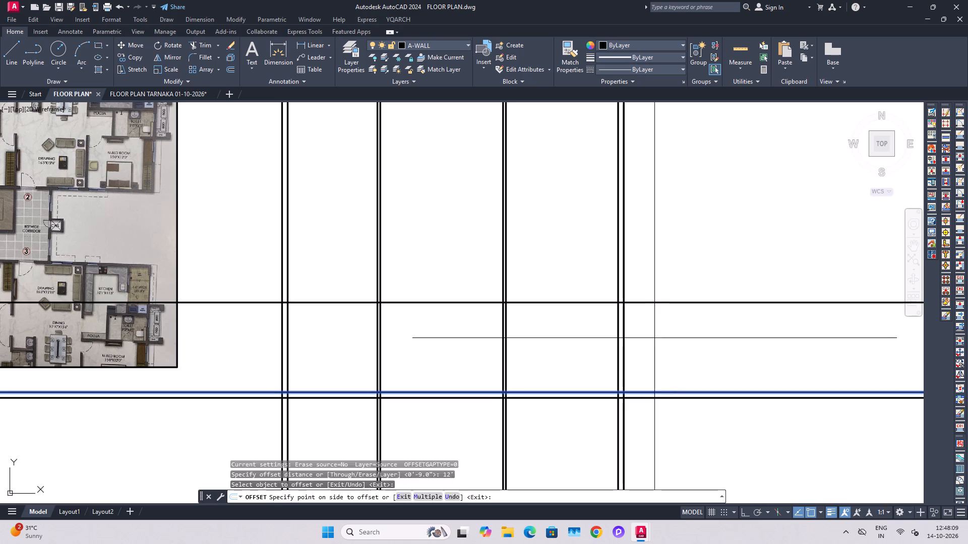
{"action": "left_click", "coordinate": [654, 337]}
{"action": "key", "text": "Escape"}
{"action": "key", "text": "Escape"}
Offset the horizontal line at the 12' bedroom depth by 4.5" upward to form the inner wall.
{"action": "type", "text": "O"}
{"action": "key", "text": "space"}
{"action": "type", "text": "12"}
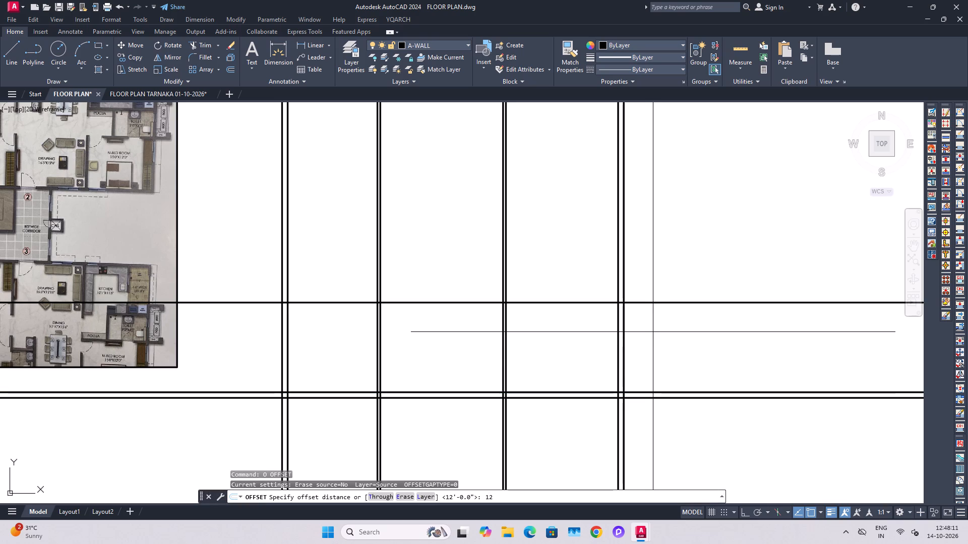
{"action": "key", "text": "BackSpace"}
{"action": "key", "text": "BackSpace"}
{"action": "type", "text": "4.5\""}
{"action": "key", "text": "Return"}
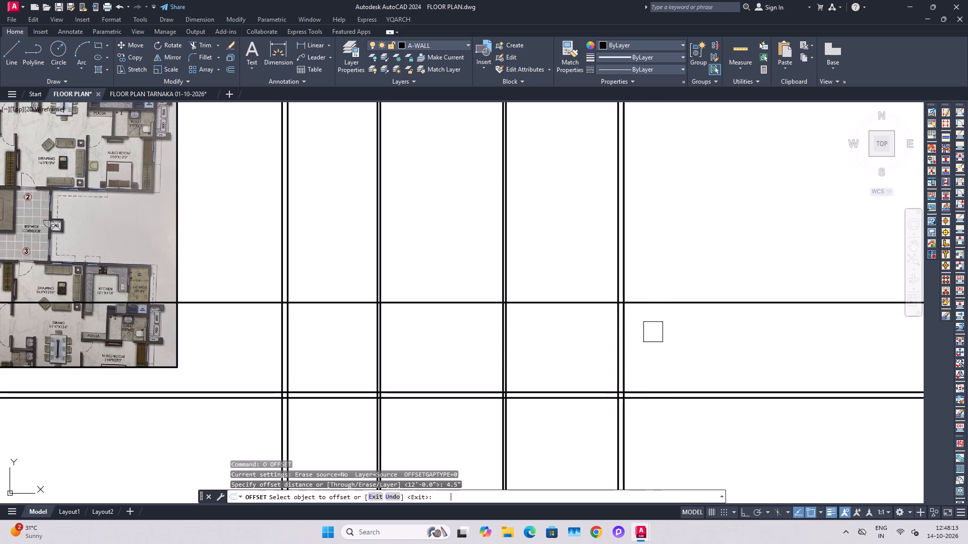
{"action": "left_click_drag", "start_coordinate": [654, 300], "coordinate": [651, 280]}
{"action": "left_click", "coordinate": [644, 248]}
{"action": "key", "text": "Escape"}
{"action": "key", "text": "Escape"}
Offset the upper line of the horizontal 4.5" wall pair 6' upward for the toilet depth.
{"action": "key", "text": "space"}
{"action": "middle_click_drag", "start_coordinate": [637, 221], "coordinate": [667, 300]}
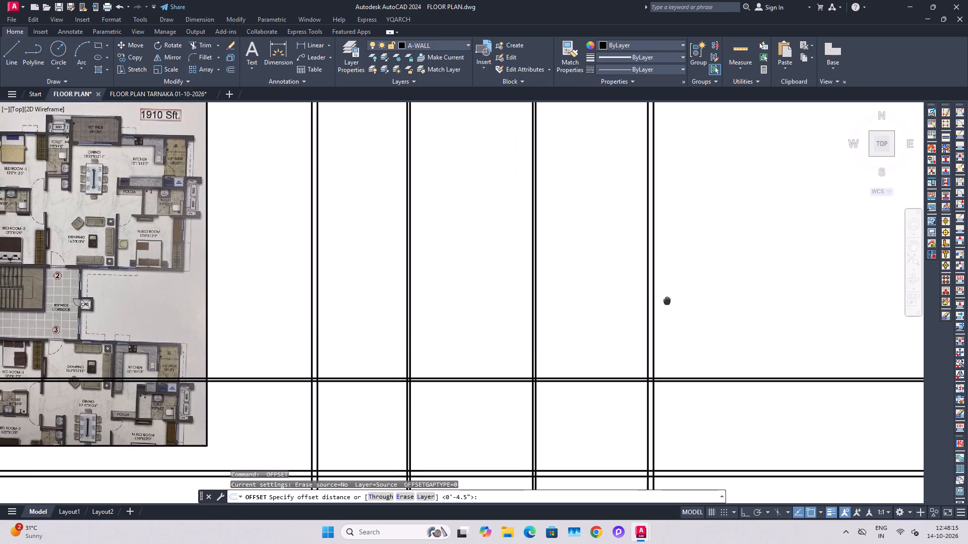
{"action": "middle_click_drag", "start_coordinate": [667, 300], "coordinate": [724, 286]}
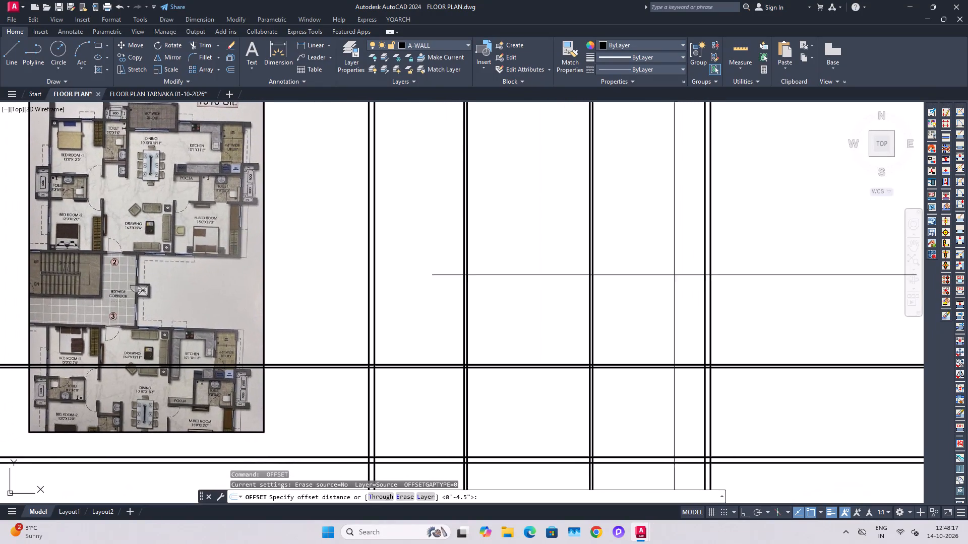
{"action": "scroll", "coordinate": [244, 173], "scroll_direction": "up", "scroll_amount": 2}
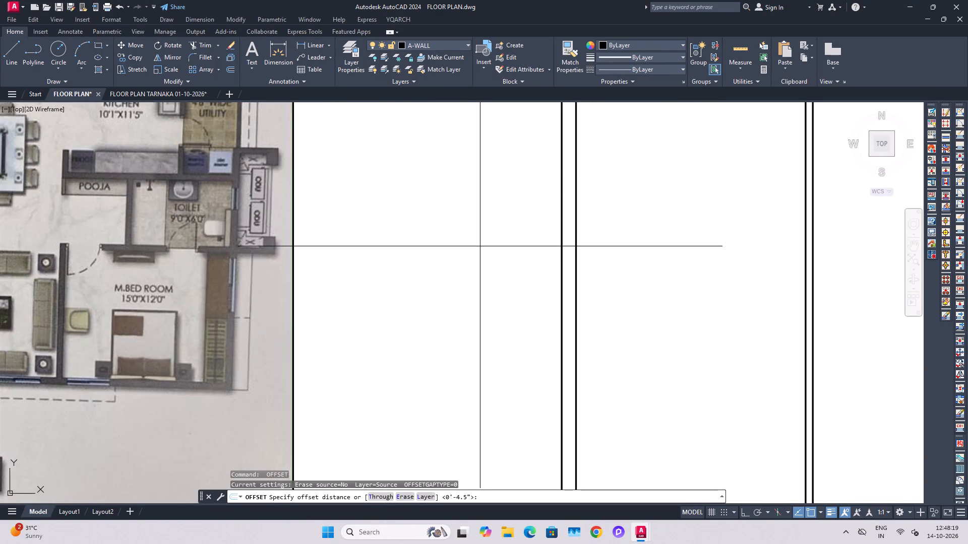
{"action": "scroll", "coordinate": [284, 310], "scroll_direction": "down", "scroll_amount": 2}
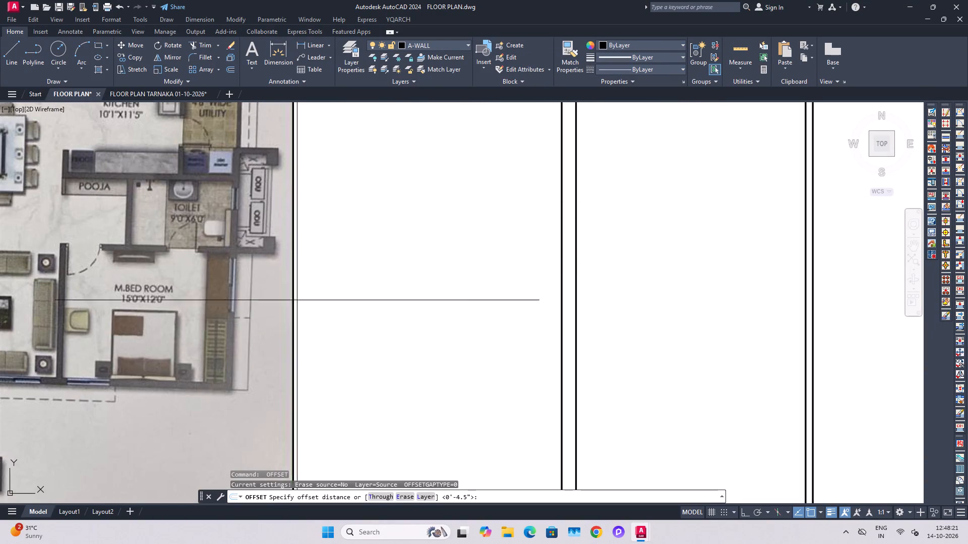
{"action": "middle_click_drag", "start_coordinate": [648, 284], "coordinate": [537, 268]}
{"action": "middle_click_drag", "start_coordinate": [581, 373], "coordinate": [573, 333]}
{"action": "type", "text": "6'"}
{"action": "key", "text": "Return"}
{"action": "left_click", "coordinate": [577, 387]}
{"action": "left_click", "coordinate": [570, 343]}
{"action": "key", "text": "Escape"}
{"action": "key", "text": "Escape"}
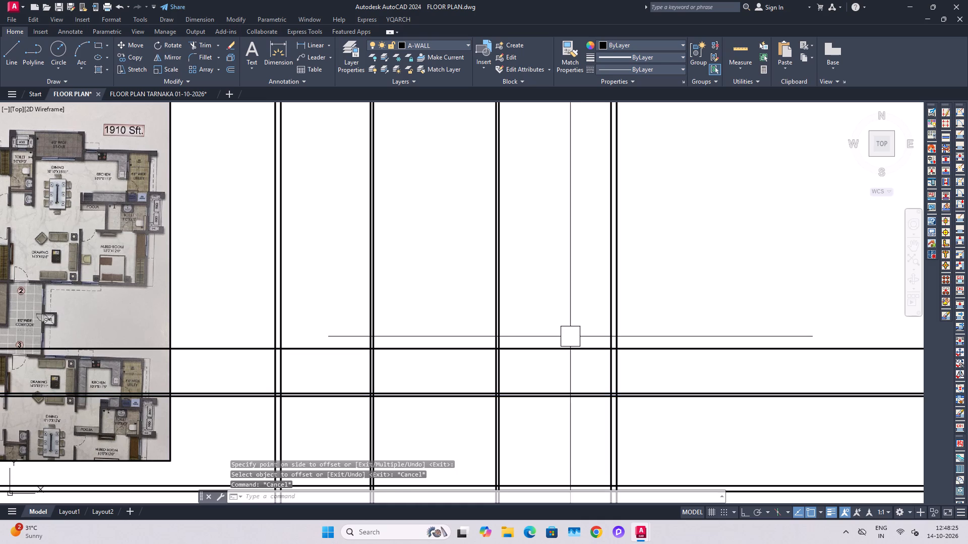
Offset the horizontal line at the 6' toilet depth by 4.5" upward to form the wall above the toilet.
{"action": "key", "text": "space"}
{"action": "type", "text": "4.5\""}
{"action": "key", "text": "Return"}
{"action": "left_click_drag", "start_coordinate": [574, 350], "coordinate": [572, 313]}
{"action": "left_click", "coordinate": [571, 298]}
{"action": "key", "text": "Escape"}
Offset the top line of the wall above the toilet 11'5" upward for the kitchen depth.
{"action": "middle_click_drag", "start_coordinate": [429, 290], "coordinate": [542, 288]}
{"action": "scroll", "coordinate": [227, 181], "scroll_direction": "up", "scroll_amount": 1}
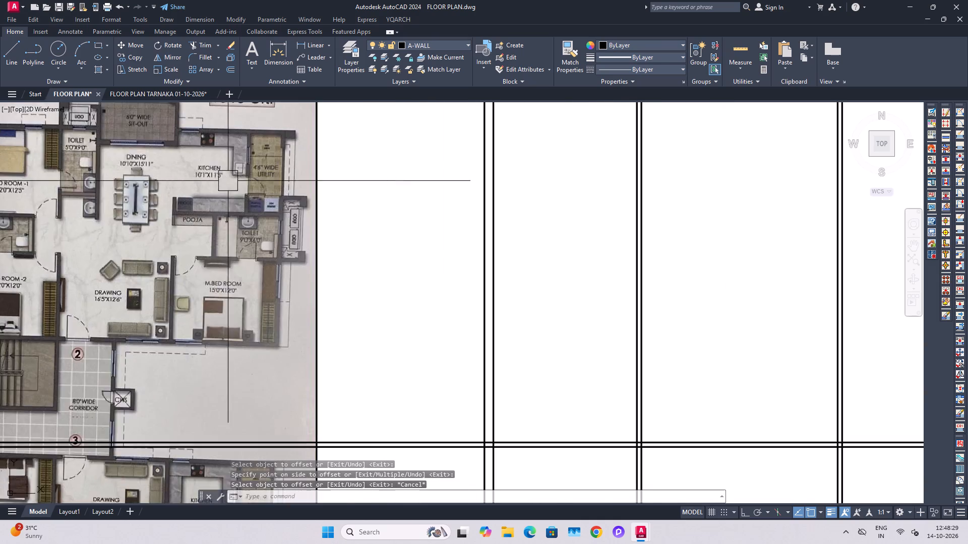
{"action": "scroll", "coordinate": [228, 181], "scroll_direction": "up", "scroll_amount": 1}
{"action": "scroll", "coordinate": [237, 183], "scroll_direction": "down", "scroll_amount": 1}
{"action": "scroll", "coordinate": [254, 176], "scroll_direction": "up", "scroll_amount": 1}
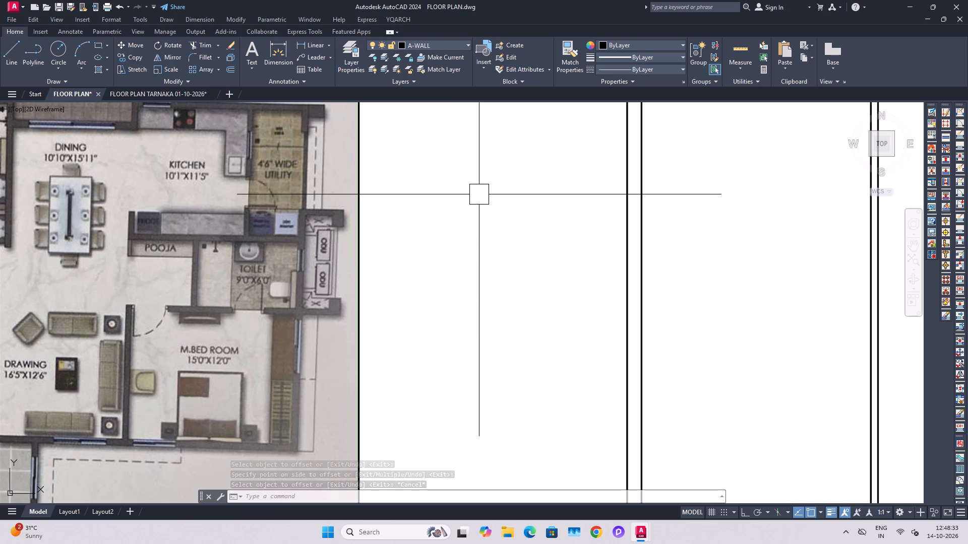
{"action": "scroll", "coordinate": [227, 166], "scroll_direction": "down", "scroll_amount": 3}
{"action": "scroll", "coordinate": [478, 255], "scroll_direction": "up", "scroll_amount": 3}
{"action": "middle_click_drag", "start_coordinate": [490, 293], "coordinate": [490, 276]}
{"action": "type", "text": "O"}
{"action": "key", "text": "space"}
{"action": "key", "text": "1"}
{"action": "key", "text": "1"}
{"action": "key", "text": "apostrophe"}
{"action": "scroll", "coordinate": [503, 281], "scroll_direction": "down", "scroll_amount": 3}
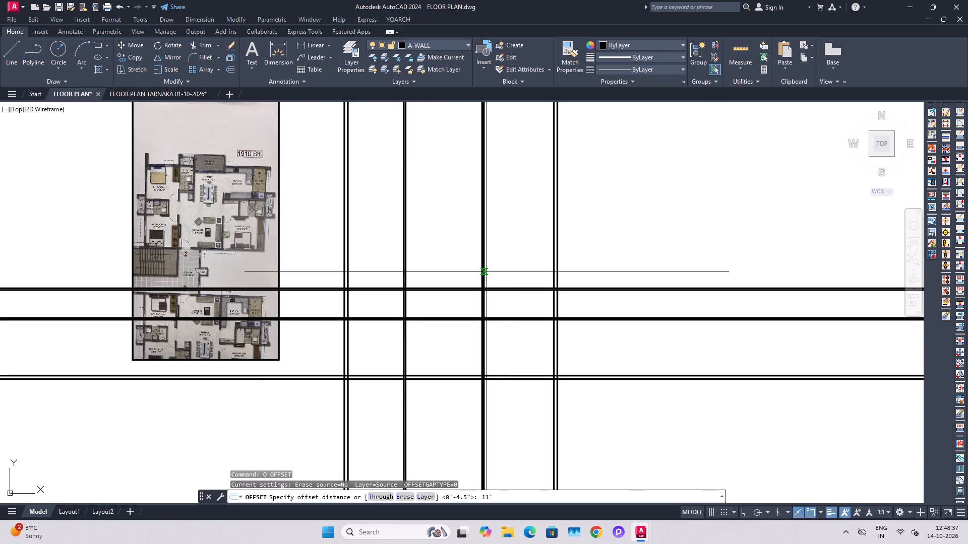
{"action": "scroll", "coordinate": [236, 188], "scroll_direction": "up", "scroll_amount": 4}
{"action": "scroll", "coordinate": [235, 188], "scroll_direction": "down", "scroll_amount": 3}
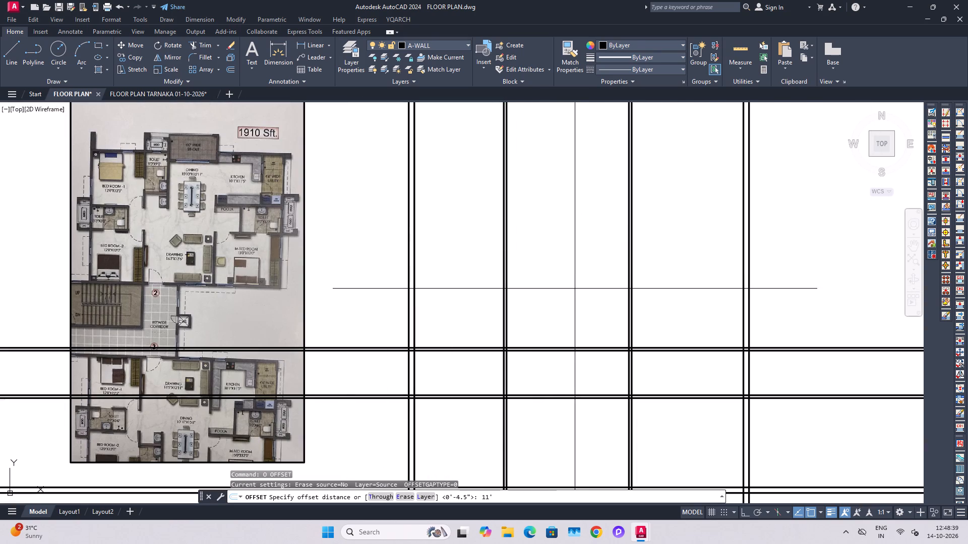
{"action": "type", "text": "5\""}
{"action": "key", "text": "Return"}
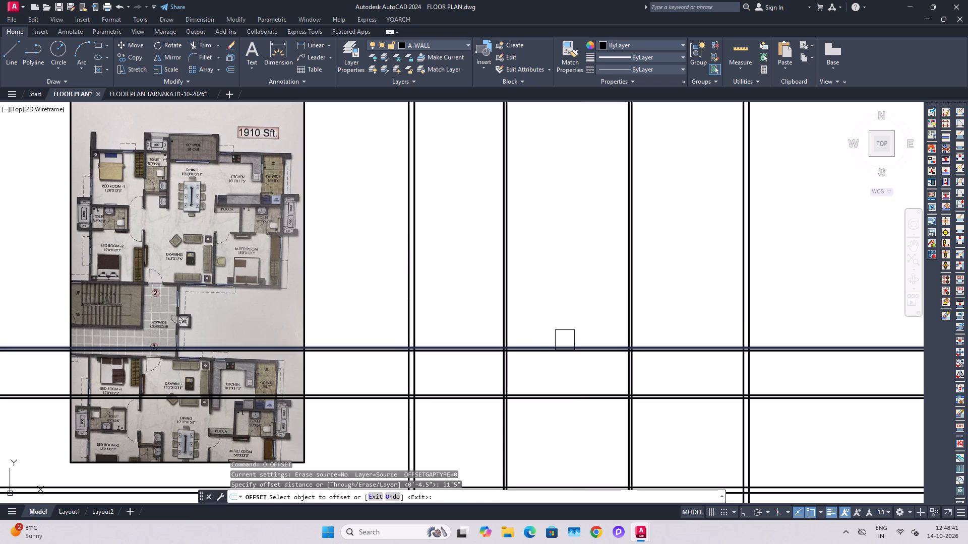
{"action": "left_click_drag", "start_coordinate": [565, 341], "coordinate": [564, 334]}
{"action": "left_click", "coordinate": [561, 310]}
{"action": "key", "text": "Escape"}
{"action": "key", "text": "Escape"}
Offset the horizontal line at the 11'5" kitchen depth by 9" upward to form the top outer wall.
{"action": "key", "text": "space"}
{"action": "type", "text": "9\""}
{"action": "key", "text": "Return"}
{"action": "left_click_drag", "start_coordinate": [566, 264], "coordinate": [566, 247]}
{"action": "left_click", "coordinate": [566, 224]}
{"action": "key", "text": "Escape"}
Trim all the wall lines that extend beyond the outer walls on every side of the grid.
{"action": "scroll", "coordinate": [567, 220], "scroll_direction": "down", "scroll_amount": 1}
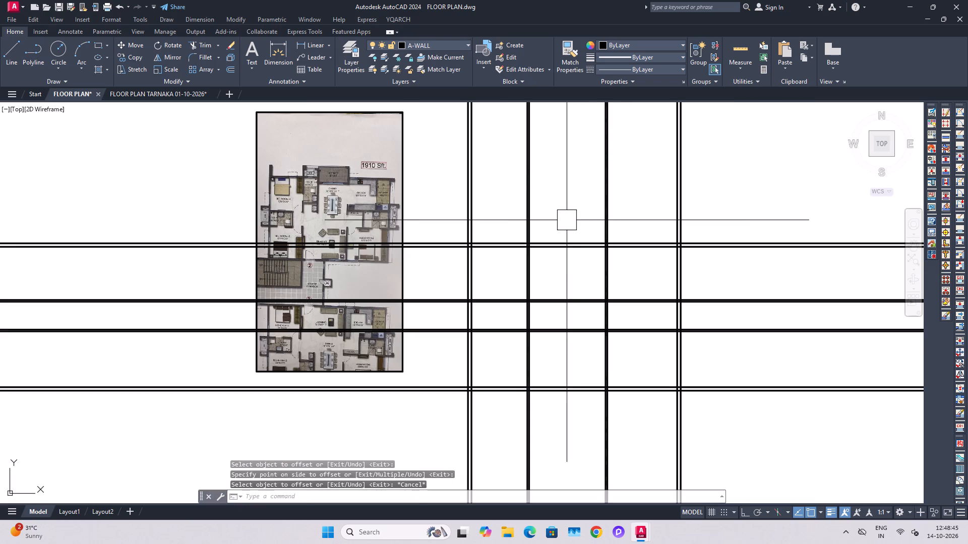
{"action": "key", "text": "t"}
{"action": "key", "text": "r"}
{"action": "key", "text": "space"}
{"action": "left_click", "coordinate": [723, 164]}
{"action": "left_click", "coordinate": [446, 156]}
{"action": "left_click", "coordinate": [807, 178]}
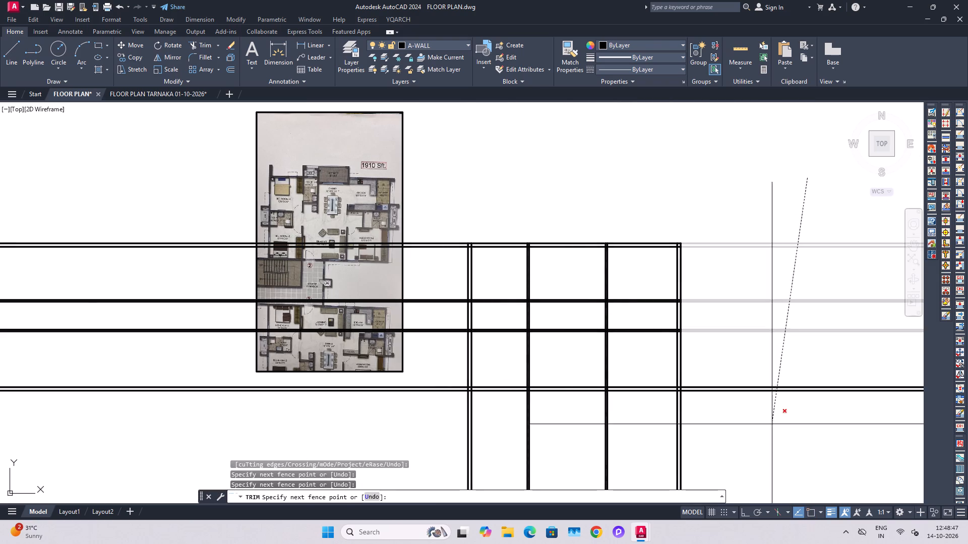
{"action": "left_click", "coordinate": [771, 428]}
{"action": "middle_click_drag", "start_coordinate": [769, 427], "coordinate": [750, 303]}
{"action": "left_click_drag", "start_coordinate": [778, 344], "coordinate": [770, 343]}
{"action": "left_click", "coordinate": [281, 394]}
{"action": "middle_click_drag", "start_coordinate": [436, 307], "coordinate": [446, 431]}
{"action": "left_click_drag", "start_coordinate": [448, 432], "coordinate": [442, 409]}
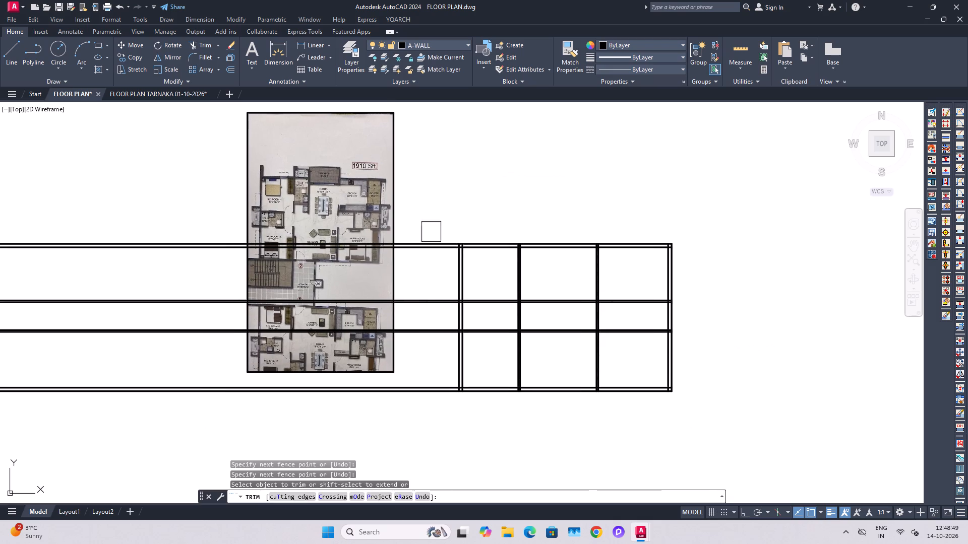
{"action": "left_click", "coordinate": [441, 167]}
{"action": "left_click", "coordinate": [428, 407]}
{"action": "key", "text": "Escape"}
{"action": "key", "text": "Escape"}
Erase the leftover horizontal line pieces crossing the reference image.
{"action": "left_click", "coordinate": [178, 160]}
{"action": "left_click", "coordinate": [105, 368]}
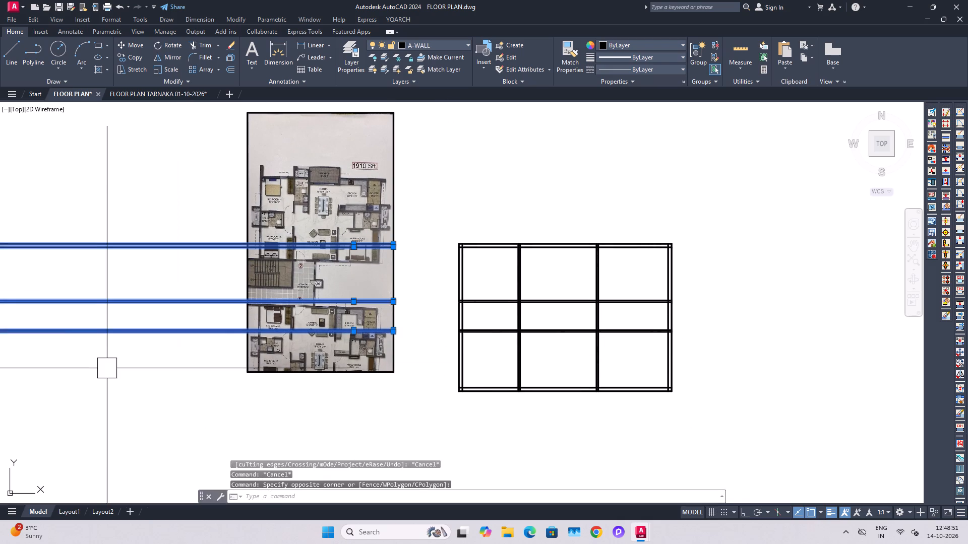
{"action": "key", "text": "Delete"}
Fillet the inner outer-wall lines into a sharp corner at the grid's upper-left corner.
{"action": "scroll", "coordinate": [477, 237], "scroll_direction": "up", "scroll_amount": 4}
{"action": "middle_click_drag", "start_coordinate": [423, 297], "coordinate": [452, 283]}
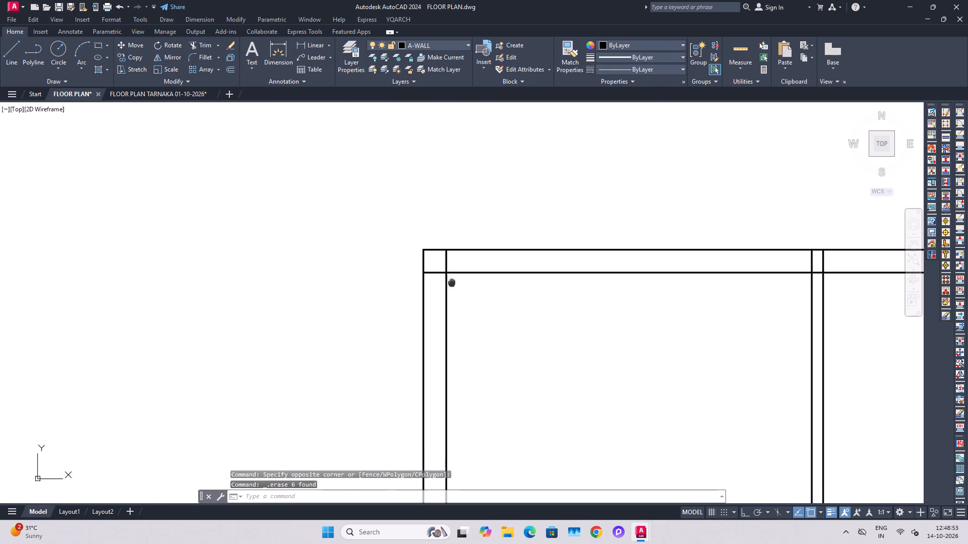
{"action": "key", "text": "f"}
{"action": "key", "text": "space"}
{"action": "left_click_drag", "start_coordinate": [452, 331], "coordinate": [442, 326]}
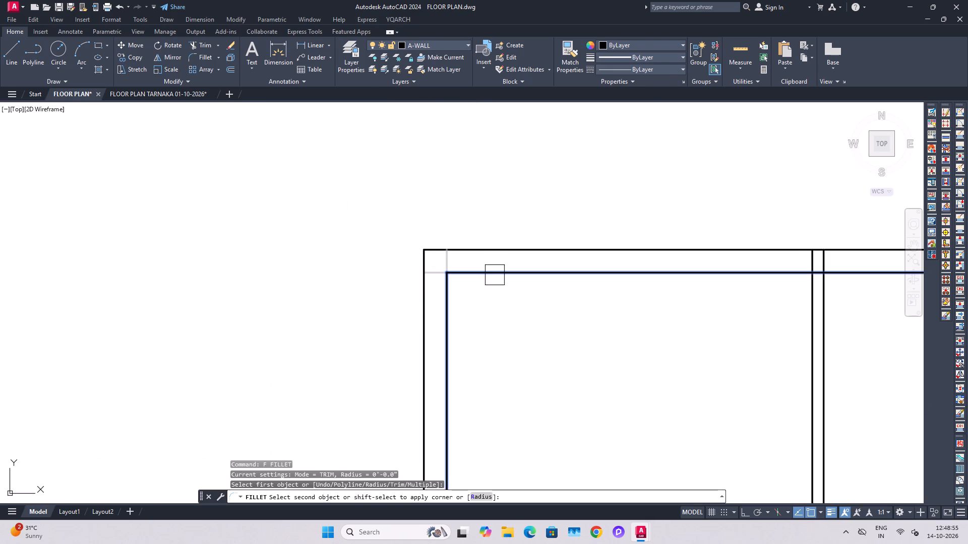
{"action": "left_click", "coordinate": [495, 275]}
Examine the Bed Room-1 area of the reference image for its room size and compare it with the wall grid.
{"action": "middle_click_drag", "start_coordinate": [772, 327], "coordinate": [705, 316]}
{"action": "scroll", "coordinate": [708, 308], "scroll_direction": "down", "scroll_amount": 4}
{"action": "middle_click", "coordinate": [703, 311]}
{"action": "scroll", "coordinate": [480, 226], "scroll_direction": "up", "scroll_amount": 2}
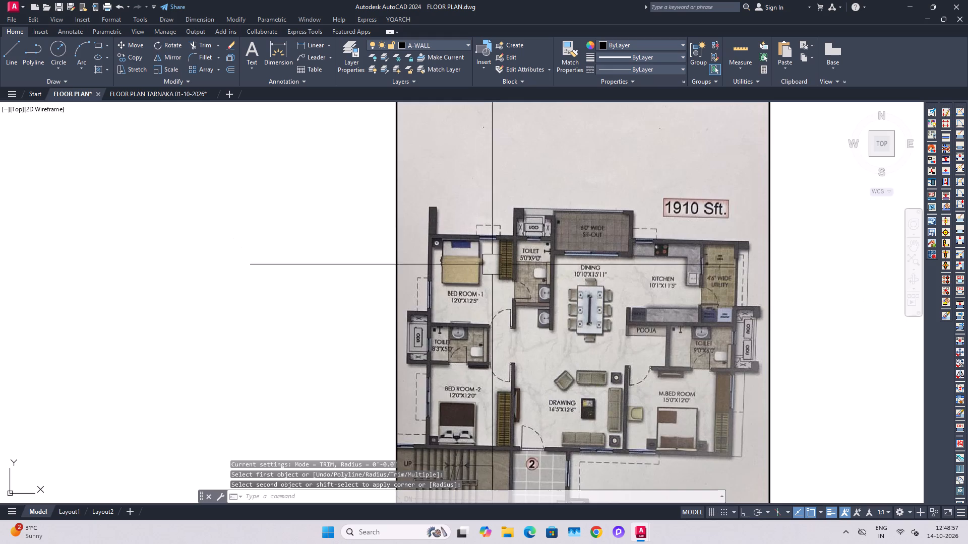
{"action": "scroll", "coordinate": [491, 275], "scroll_direction": "up", "scroll_amount": 1}
{"action": "middle_click_drag", "start_coordinate": [490, 279], "coordinate": [390, 248]}
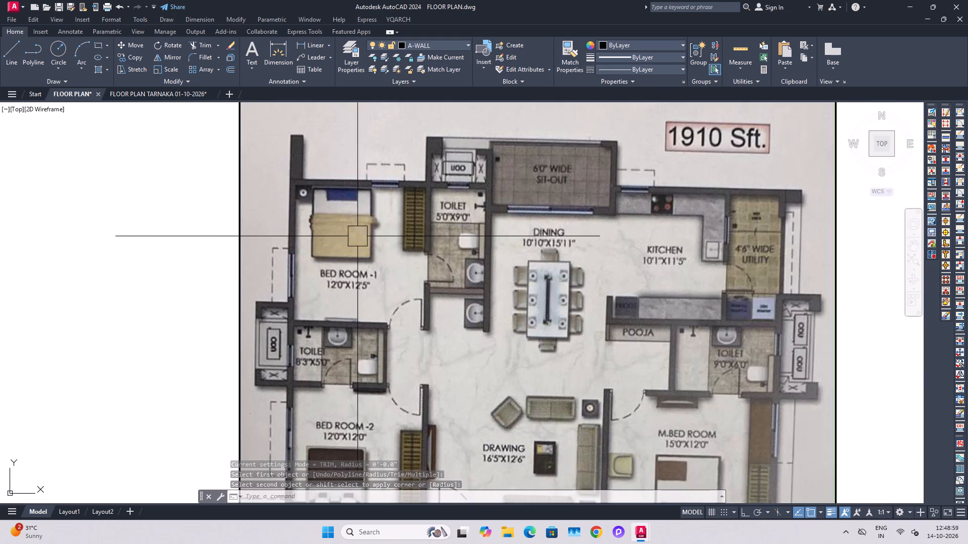
{"action": "scroll", "coordinate": [330, 235], "scroll_direction": "down", "scroll_amount": 1}
{"action": "middle_click_drag", "start_coordinate": [689, 354], "coordinate": [604, 315]}
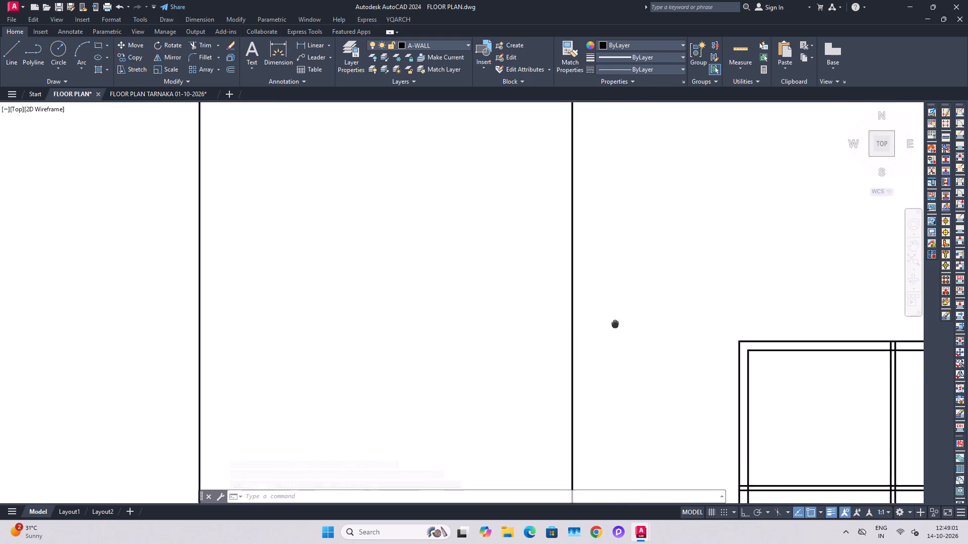
{"action": "middle_click_drag", "start_coordinate": [604, 315], "coordinate": [602, 313]}
{"action": "scroll", "coordinate": [602, 313], "scroll_direction": "down", "scroll_amount": 1}
{"action": "middle_click_drag", "start_coordinate": [768, 427], "coordinate": [659, 373]}
{"action": "scroll", "coordinate": [633, 342], "scroll_direction": "up", "scroll_amount": 1}
{"action": "key", "text": "Escape"}
{"action": "key", "text": "Escape"}
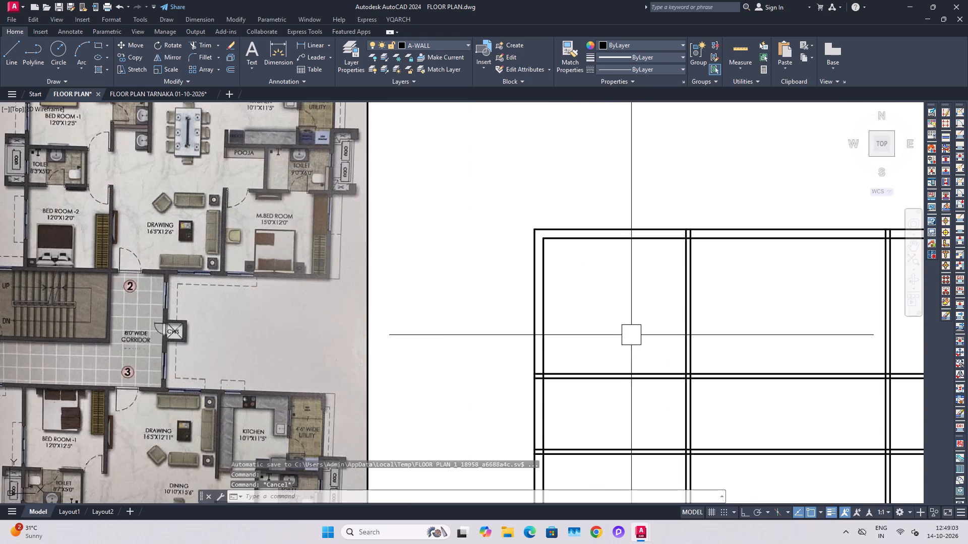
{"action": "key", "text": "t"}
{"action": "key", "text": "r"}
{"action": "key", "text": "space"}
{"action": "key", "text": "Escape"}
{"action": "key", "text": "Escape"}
Offset the inner line of the top outer wall 12'5" downward for the Bed Room-1 depth.
{"action": "type", "text": "O 12'5\""}
{"action": "key", "text": "Return"}
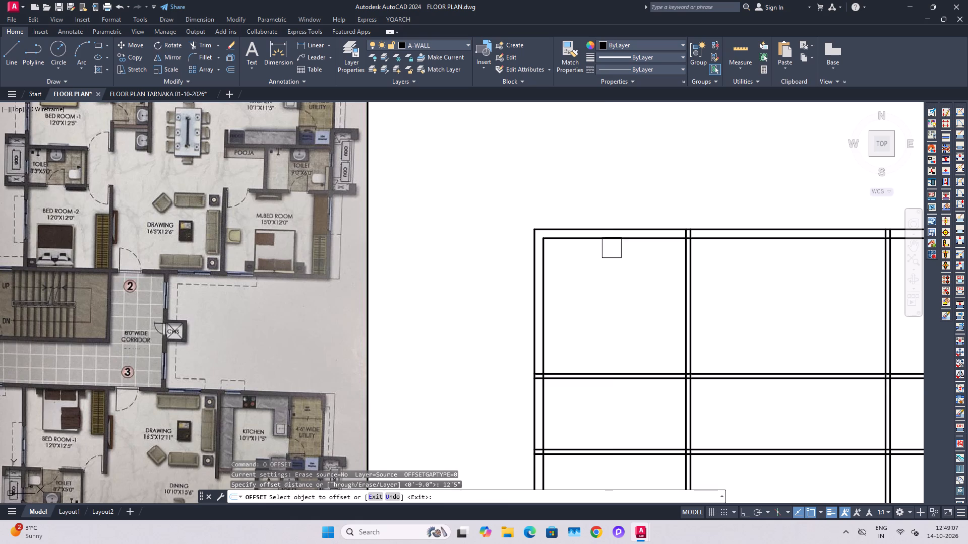
{"action": "left_click", "coordinate": [612, 247]}
{"action": "left_click", "coordinate": [626, 289]}
{"action": "key", "text": "Escape"}
{"action": "key", "text": "Escape"}
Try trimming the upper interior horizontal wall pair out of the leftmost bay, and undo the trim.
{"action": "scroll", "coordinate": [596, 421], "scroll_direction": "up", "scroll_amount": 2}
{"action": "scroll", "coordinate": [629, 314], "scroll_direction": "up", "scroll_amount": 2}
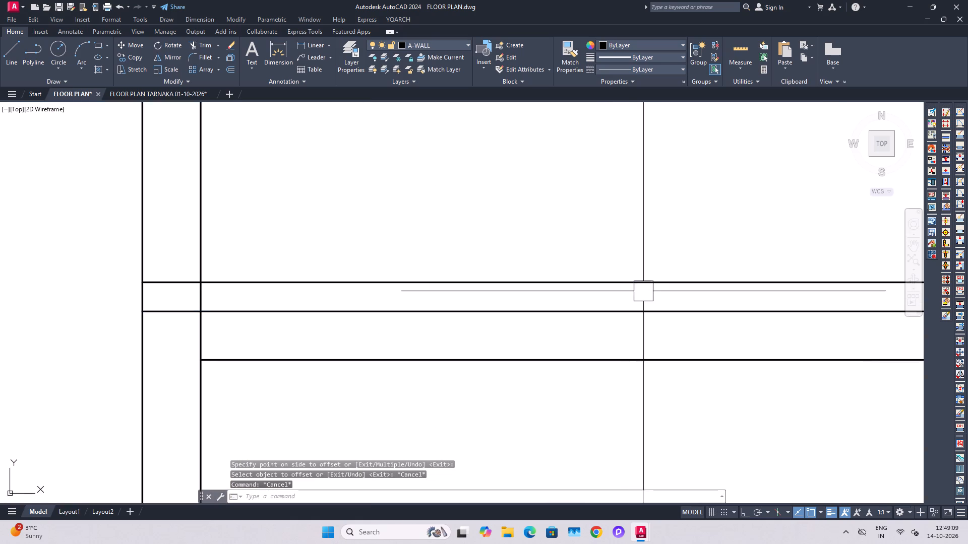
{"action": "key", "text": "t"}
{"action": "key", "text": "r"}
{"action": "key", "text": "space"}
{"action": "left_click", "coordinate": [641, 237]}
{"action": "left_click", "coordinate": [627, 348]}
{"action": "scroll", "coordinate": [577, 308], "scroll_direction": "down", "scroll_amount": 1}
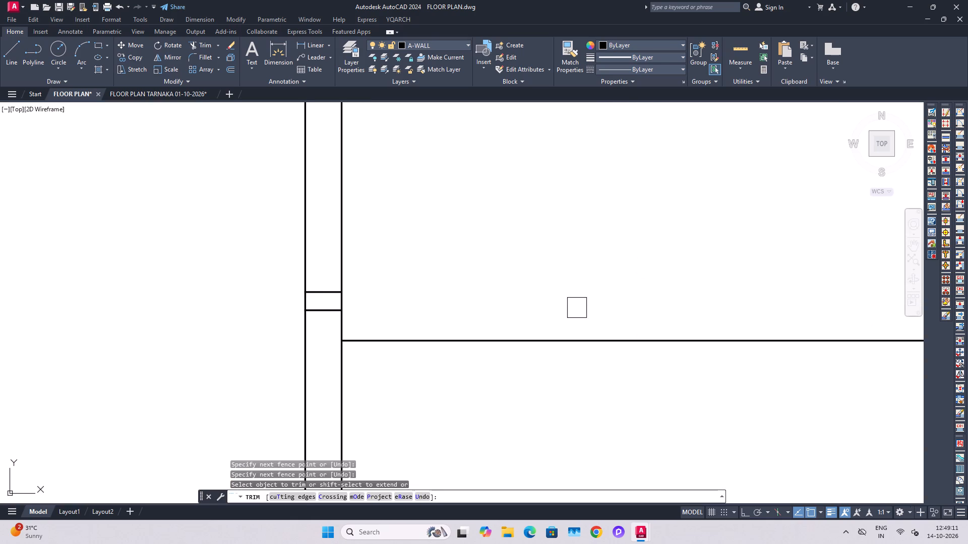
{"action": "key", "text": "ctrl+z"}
Trim the upper interior horizontal wall pair out of the leftmost bay, including its stubs inside the left outer wall.
{"action": "scroll", "coordinate": [582, 274], "scroll_direction": "down", "scroll_amount": 2}
{"action": "left_click", "coordinate": [630, 245]}
{"action": "left_click_drag", "start_coordinate": [607, 296], "coordinate": [607, 290]}
{"action": "scroll", "coordinate": [416, 273], "scroll_direction": "up", "scroll_amount": 3}
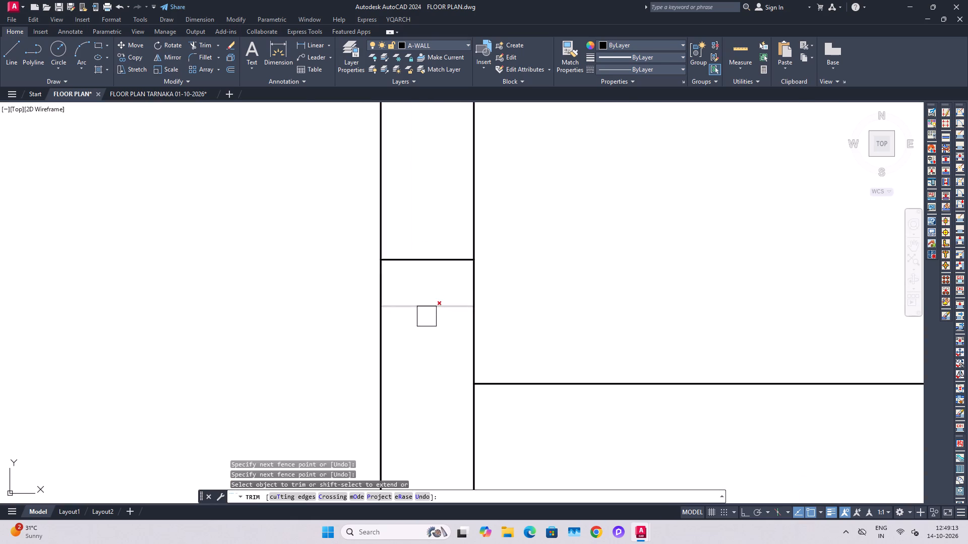
{"action": "left_click_drag", "start_coordinate": [425, 306], "coordinate": [419, 273]}
{"action": "left_click", "coordinate": [419, 254]}
{"action": "scroll", "coordinate": [407, 279], "scroll_direction": "down", "scroll_amount": 4}
{"action": "scroll", "coordinate": [636, 274], "scroll_direction": "up", "scroll_amount": 3}
{"action": "key", "text": "Escape"}
{"action": "key", "text": "Escape"}
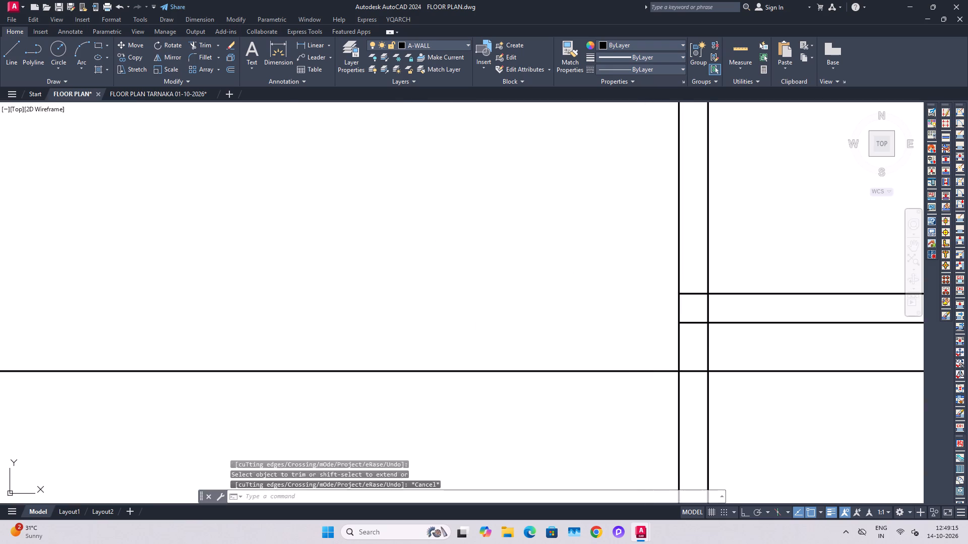
Offset the line at the 12'5" bedroom depth by 4.5" downward to form the wall below Bed Room-1.
{"action": "scroll", "coordinate": [643, 292], "scroll_direction": "down", "scroll_amount": 4}
{"action": "scroll", "coordinate": [639, 296], "scroll_direction": "up", "scroll_amount": 1}
{"action": "middle_click_drag", "start_coordinate": [636, 298], "coordinate": [646, 307]}
{"action": "scroll", "coordinate": [636, 299], "scroll_direction": "up", "scroll_amount": 1}
{"action": "key", "text": "o"}
{"action": "key", "text": "space"}
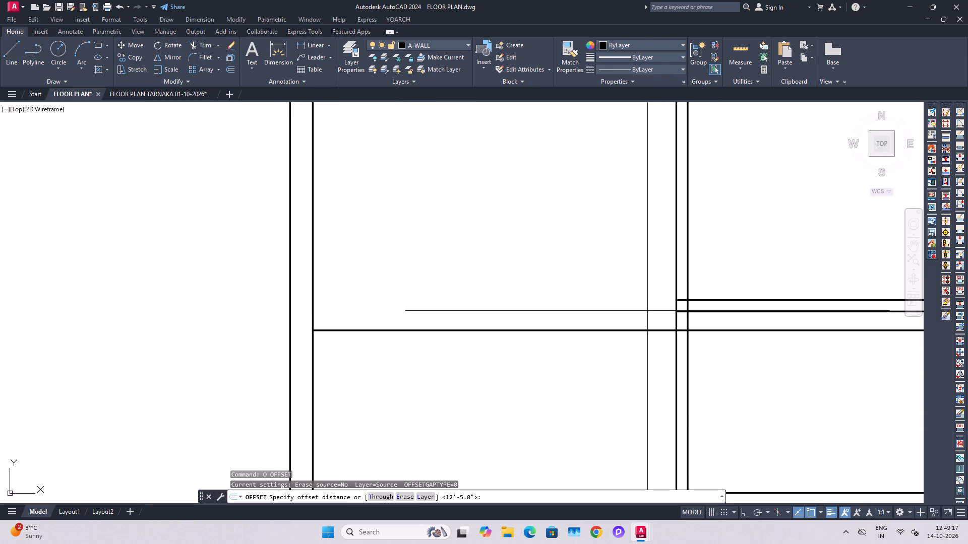
{"action": "type", "text": "4."}
{"action": "key", "text": "5"}
{"action": "key", "text": "shift+quotedbl"}
{"action": "key", "text": "Return"}
{"action": "left_click_drag", "start_coordinate": [626, 326], "coordinate": [623, 339]}
{"action": "left_click", "coordinate": [618, 355]}
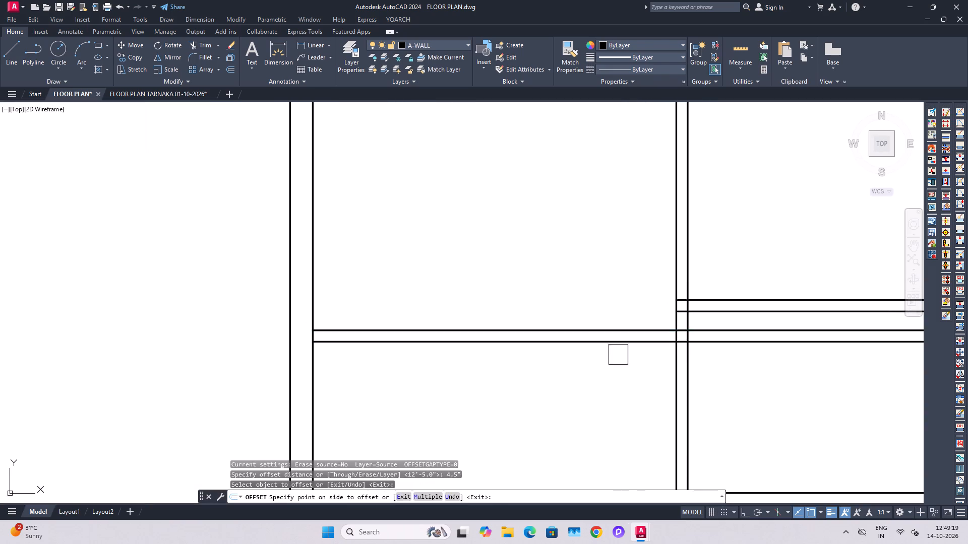
{"action": "key", "text": "Escape"}
{"action": "key", "text": "Escape"}
Trim the wall below Bed Room-1 back to the first interior vertical wall and open the junction between them.
{"action": "scroll", "coordinate": [685, 351], "scroll_direction": "up", "scroll_amount": 2}
{"action": "type", "text": "TR"}
{"action": "key", "text": "space"}
{"action": "scroll", "coordinate": [711, 331], "scroll_direction": "up", "scroll_amount": 1}
{"action": "left_click_drag", "start_coordinate": [760, 323], "coordinate": [754, 317]}
{"action": "left_click", "coordinate": [744, 280]}
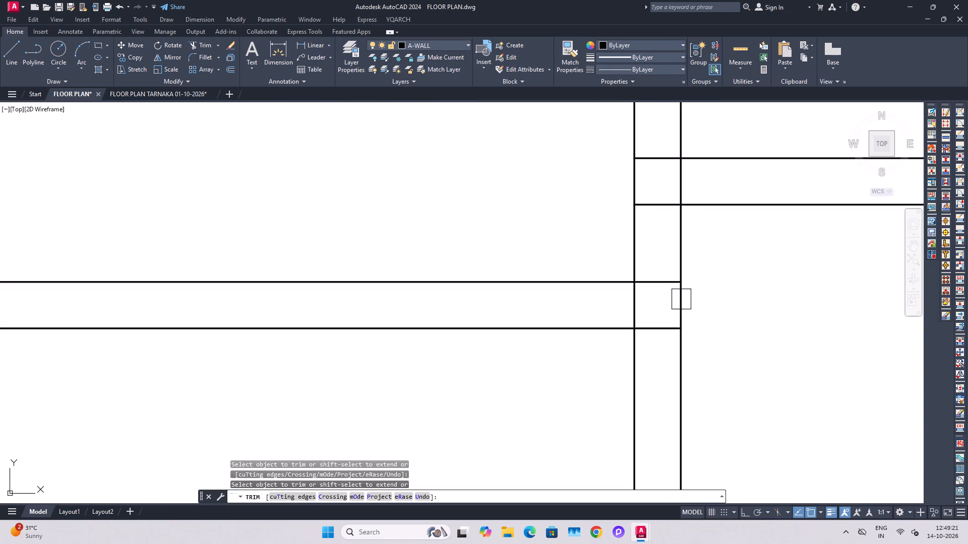
{"action": "left_click", "coordinate": [653, 282]}
{"action": "left_click", "coordinate": [664, 332]}
{"action": "left_click", "coordinate": [639, 308]}
{"action": "key", "text": "Escape"}
{"action": "scroll", "coordinate": [676, 302], "scroll_direction": "down", "scroll_amount": 5}
{"action": "key", "text": "Escape"}
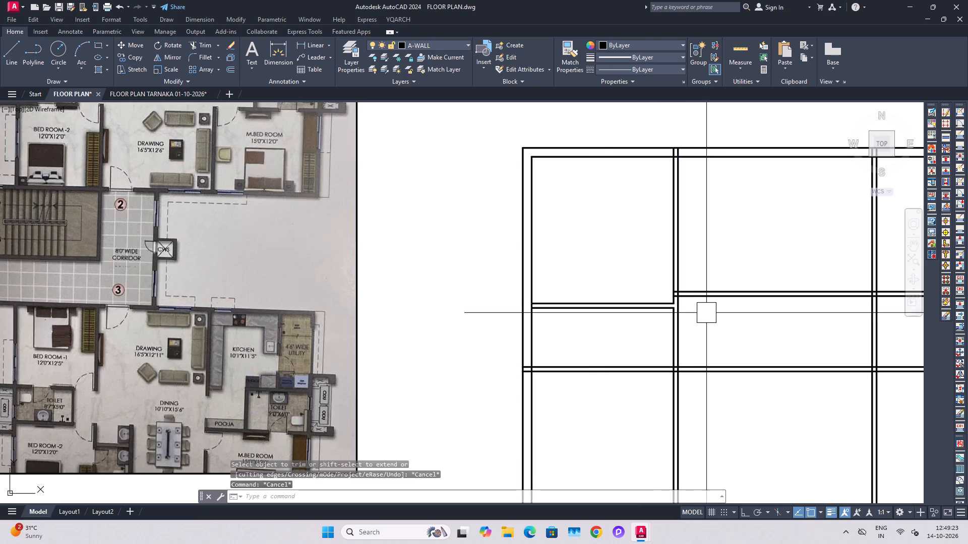
Offset the lower line of the wall below Bed Room-1 by 5' downward for the toilet depth, following the reference image.
{"action": "middle_click_drag", "start_coordinate": [598, 298], "coordinate": [652, 356]}
{"action": "scroll", "coordinate": [661, 352], "scroll_direction": "down", "scroll_amount": 1}
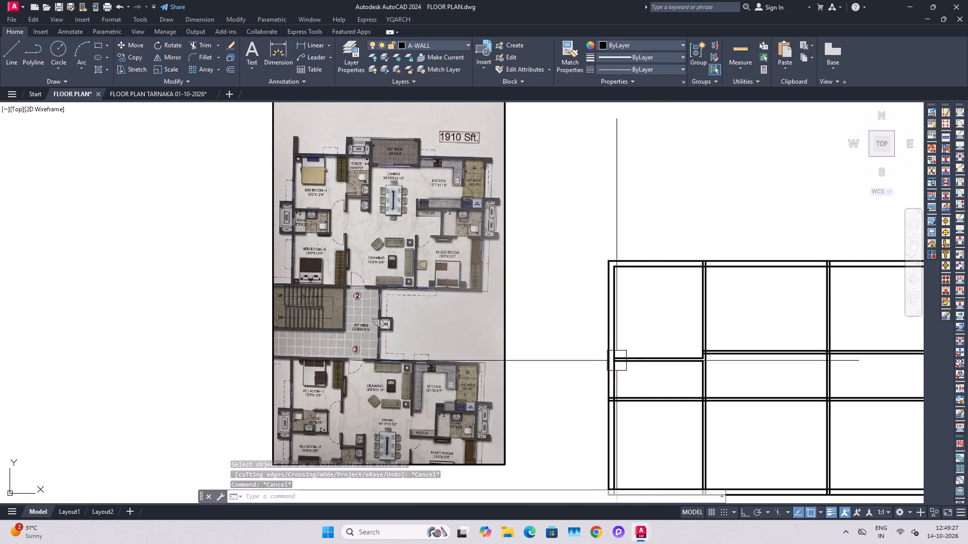
{"action": "scroll", "coordinate": [650, 378], "scroll_direction": "up", "scroll_amount": 1}
{"action": "middle_click_drag", "start_coordinate": [655, 372], "coordinate": [764, 418]}
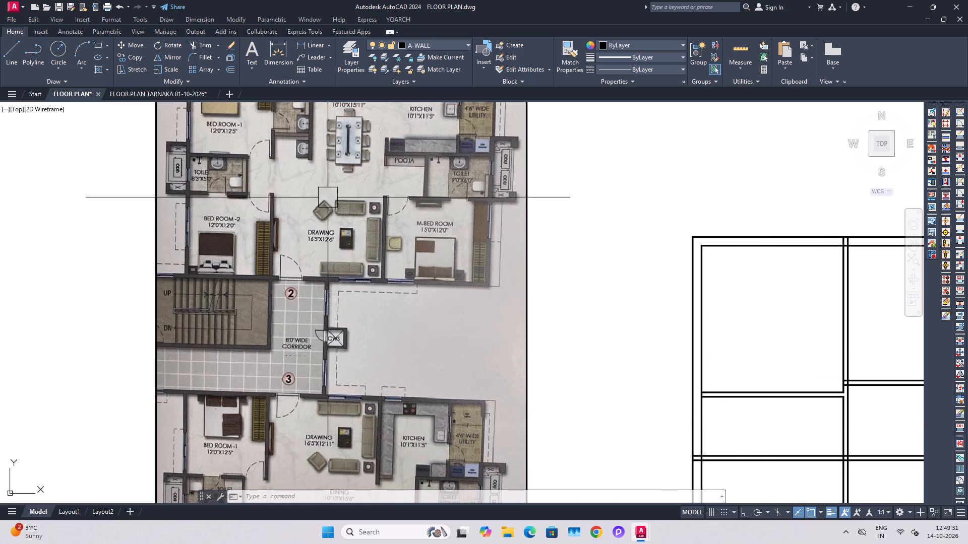
{"action": "scroll", "coordinate": [210, 164], "scroll_direction": "up", "scroll_amount": 2}
{"action": "scroll", "coordinate": [219, 173], "scroll_direction": "down", "scroll_amount": 3}
{"action": "middle_click_drag", "start_coordinate": [517, 282], "coordinate": [464, 258]}
{"action": "scroll", "coordinate": [533, 342], "scroll_direction": "up", "scroll_amount": 2}
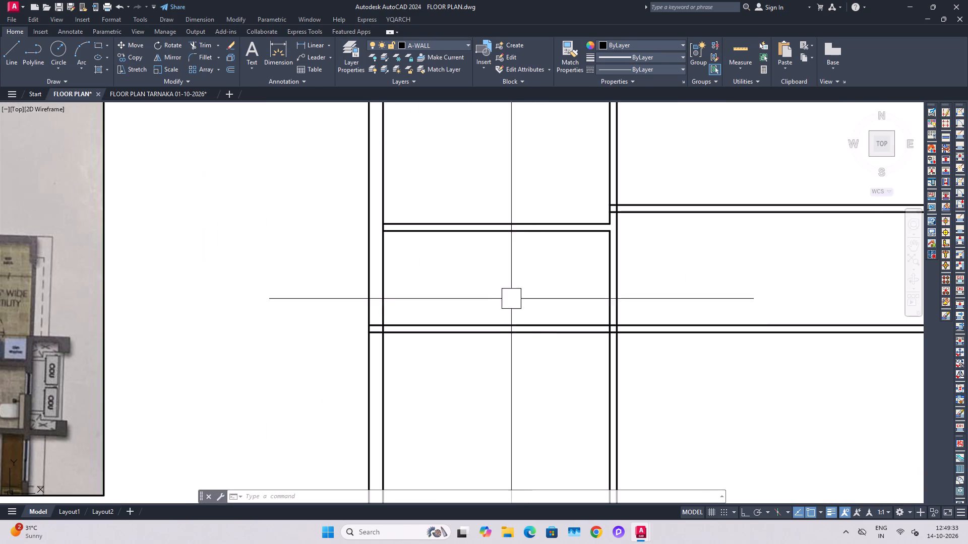
{"action": "key", "text": "Escape"}
{"action": "key", "text": "Escape"}
{"action": "type", "text": "O"}
{"action": "key", "text": "space"}
{"action": "type", "text": "5'"}
{"action": "key", "text": "Return"}
{"action": "left_click", "coordinate": [523, 233]}
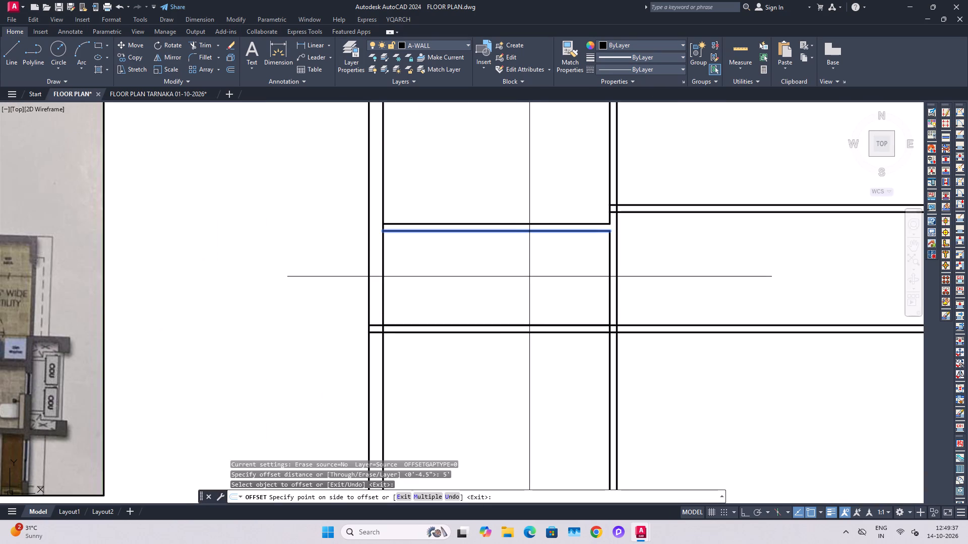
{"action": "left_click", "coordinate": [547, 361]}
{"action": "scroll", "coordinate": [541, 332], "scroll_direction": "up", "scroll_amount": 2}
{"action": "key", "text": "Escape"}
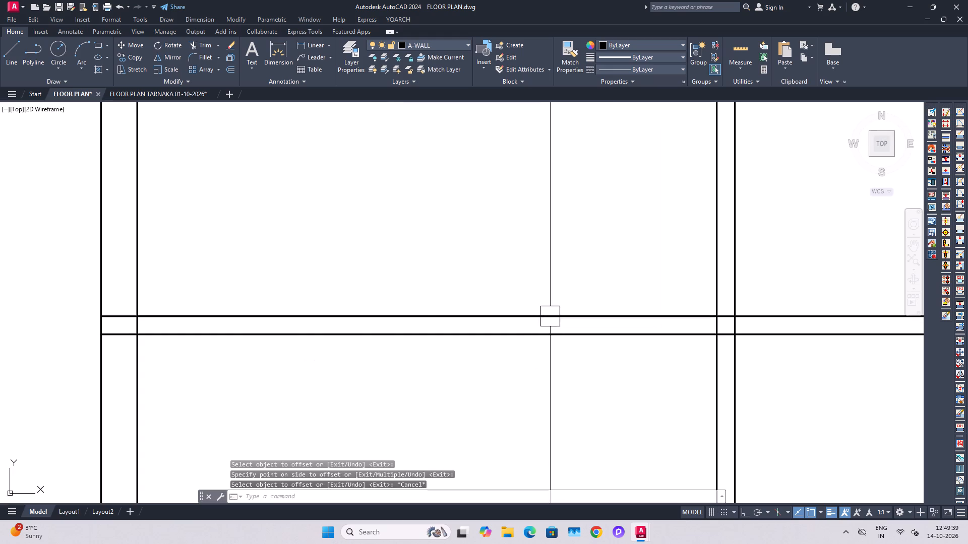
{"action": "key", "text": "Escape"}
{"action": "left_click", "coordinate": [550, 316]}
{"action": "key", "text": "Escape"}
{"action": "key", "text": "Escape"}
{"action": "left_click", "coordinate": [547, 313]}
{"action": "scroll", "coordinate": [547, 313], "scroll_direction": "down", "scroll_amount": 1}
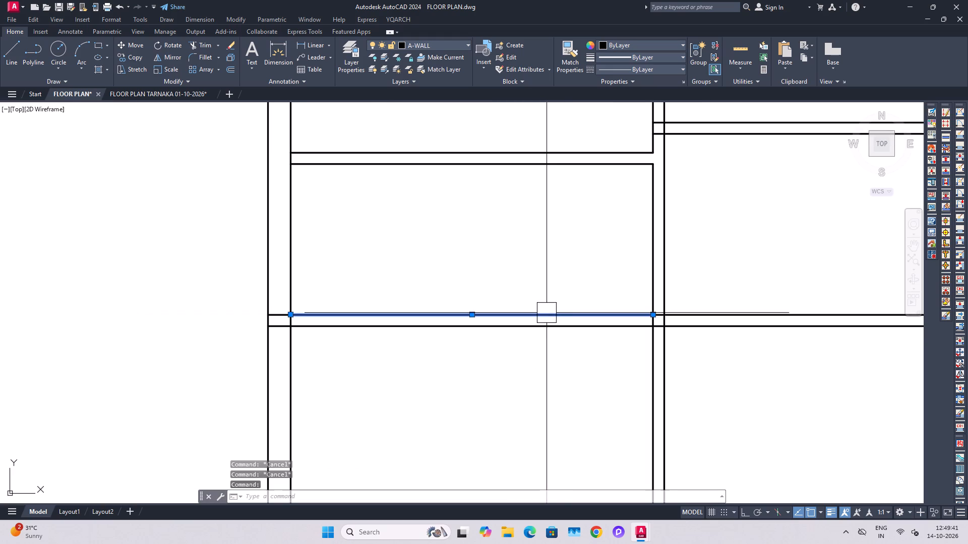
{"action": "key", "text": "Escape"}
Trim the lower interior horizontal wall pair where it crosses the first interior vertical wall.
{"action": "key", "text": "t"}
{"action": "key", "text": "r"}
{"action": "key", "text": "space"}
{"action": "scroll", "coordinate": [653, 310], "scroll_direction": "up", "scroll_amount": 2}
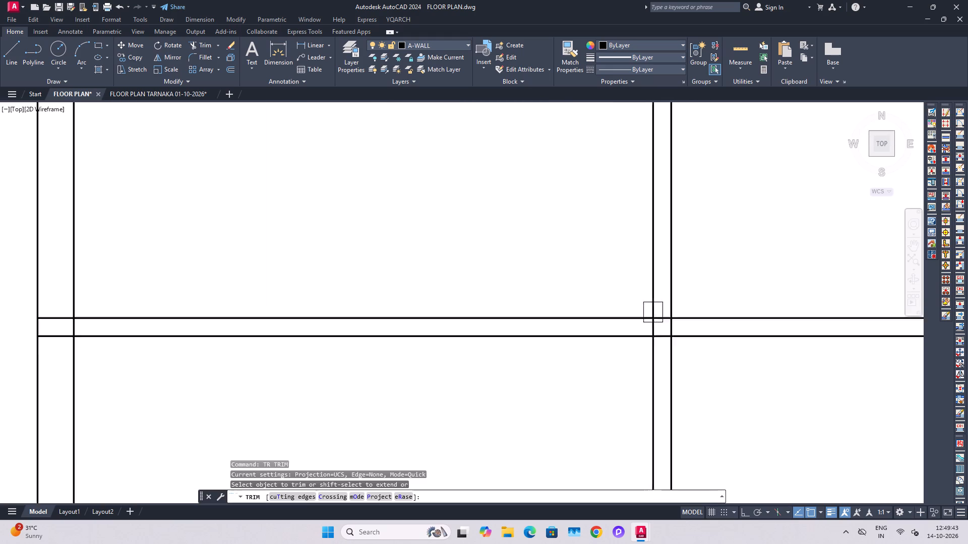
{"action": "scroll", "coordinate": [652, 315], "scroll_direction": "up", "scroll_amount": 1}
{"action": "left_click", "coordinate": [673, 369]}
{"action": "left_click", "coordinate": [674, 328]}
{"action": "key", "text": "Escape"}
{"action": "scroll", "coordinate": [645, 324], "scroll_direction": "down", "scroll_amount": 3}
{"action": "key", "text": "Escape"}
Erase the old upper line of the wall below the left toilet, keeping the overlapping 5' offset line.
{"action": "left_click", "coordinate": [604, 321]}
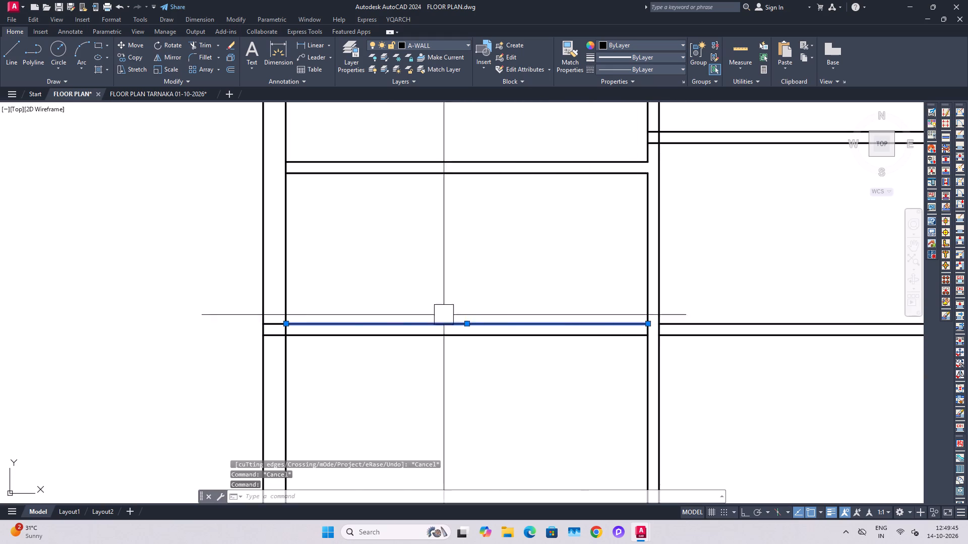
{"action": "key", "text": "Escape"}
{"action": "scroll", "coordinate": [287, 319], "scroll_direction": "up", "scroll_amount": 3}
{"action": "left_click", "coordinate": [231, 341]}
{"action": "scroll", "coordinate": [231, 341], "scroll_direction": "down", "scroll_amount": 2}
{"action": "key", "text": "Delete"}
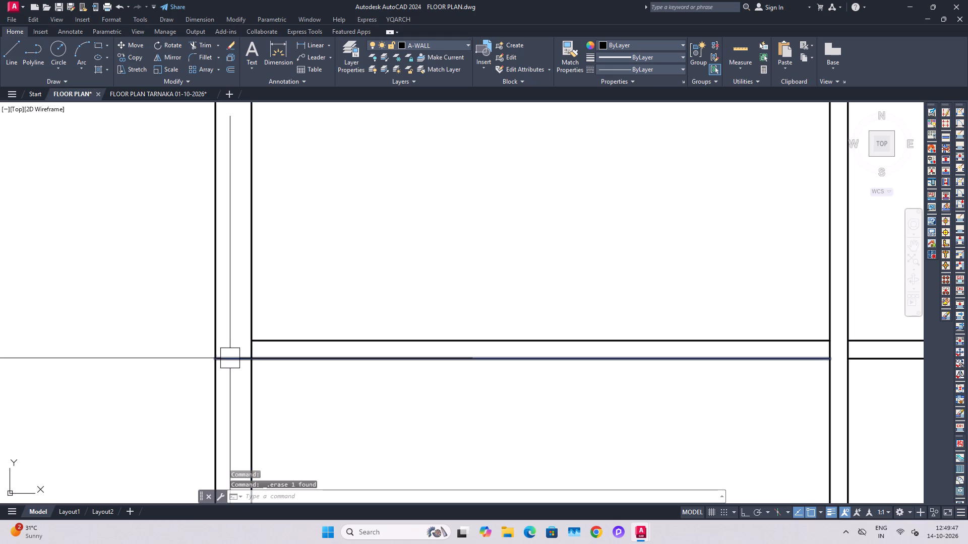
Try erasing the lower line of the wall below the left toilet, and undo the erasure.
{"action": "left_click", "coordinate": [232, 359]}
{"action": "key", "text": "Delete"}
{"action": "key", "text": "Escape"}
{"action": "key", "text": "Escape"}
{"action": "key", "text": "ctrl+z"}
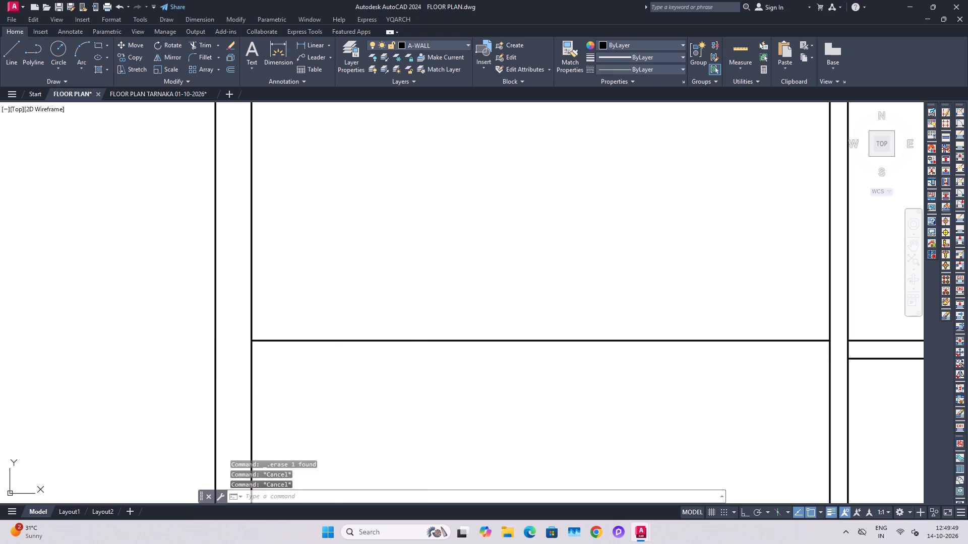
Trim the left toilet's lower wall line where it runs into the left outer wall.
{"action": "key", "text": "t"}
{"action": "key", "text": "r"}
{"action": "key", "text": "space"}
{"action": "scroll", "coordinate": [267, 374], "scroll_direction": "up", "scroll_amount": 1}
{"action": "left_click_drag", "start_coordinate": [190, 338], "coordinate": [202, 346]}
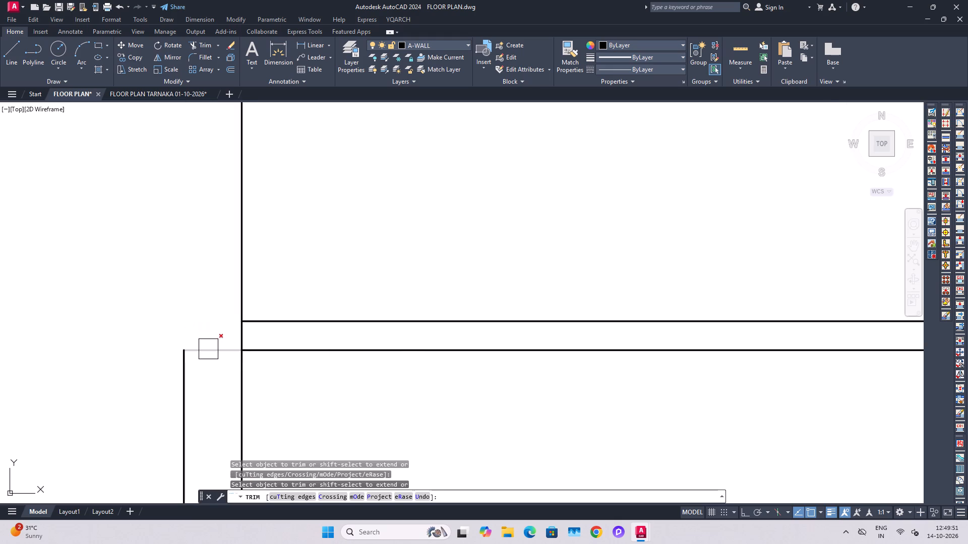
{"action": "key", "text": "ctrl+z"}
{"action": "left_click", "coordinate": [208, 349]}
{"action": "key", "text": "ctrl+z"}
{"action": "left_click", "coordinate": [239, 363]}
{"action": "key", "text": "Escape"}
{"action": "key", "text": "Escape"}
Offset the inner line of the left outer wall by 8'3" inward for the left toilet's length, following the reference image.
{"action": "scroll", "coordinate": [330, 320], "scroll_direction": "down", "scroll_amount": 2}
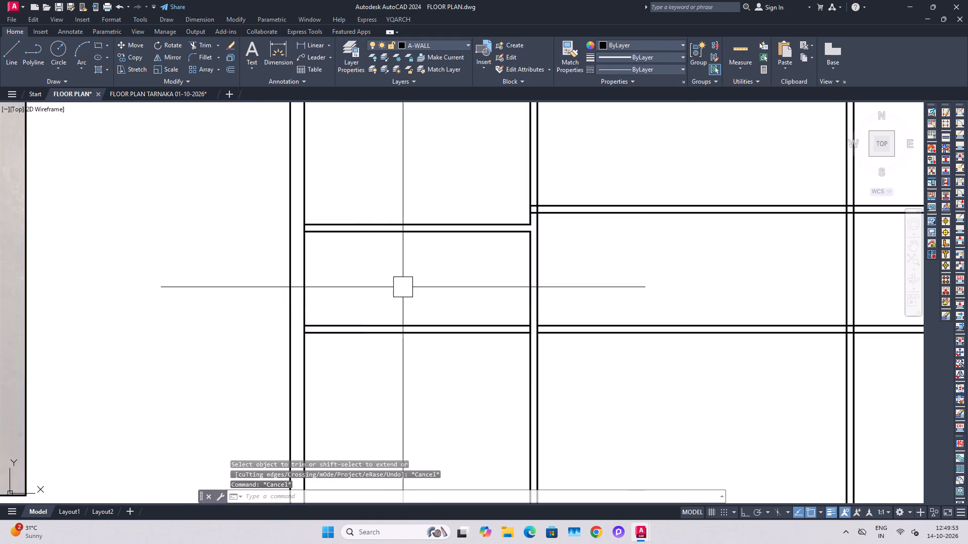
{"action": "scroll", "coordinate": [412, 283], "scroll_direction": "down", "scroll_amount": 1}
{"action": "middle_click_drag", "start_coordinate": [444, 263], "coordinate": [592, 313]}
{"action": "scroll", "coordinate": [597, 311], "scroll_direction": "down", "scroll_amount": 1}
{"action": "scroll", "coordinate": [238, 174], "scroll_direction": "up", "scroll_amount": 2}
{"action": "scroll", "coordinate": [280, 205], "scroll_direction": "down", "scroll_amount": 2}
{"action": "middle_click_drag", "start_coordinate": [620, 343], "coordinate": [561, 325]}
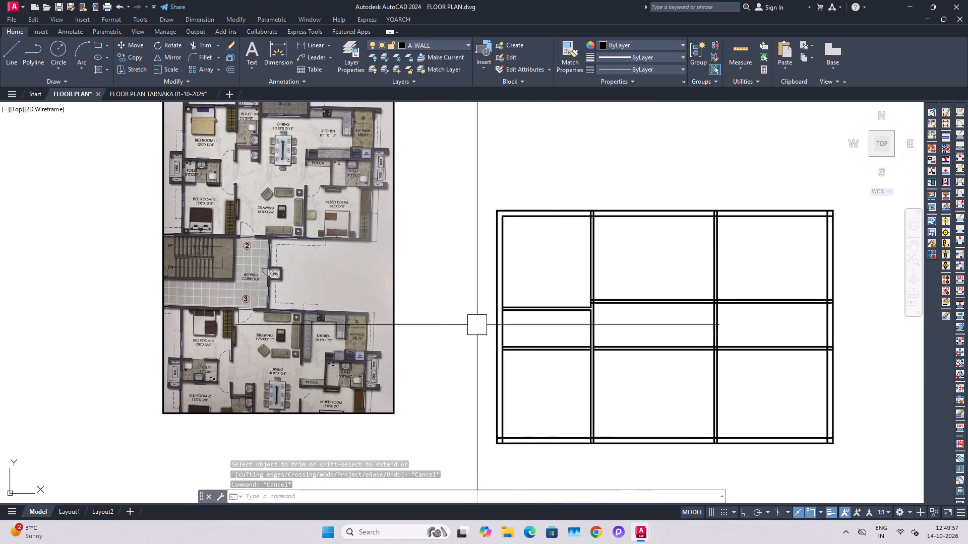
{"action": "scroll", "coordinate": [464, 331], "scroll_direction": "up", "scroll_amount": 1}
{"action": "key", "text": "o"}
{"action": "key", "text": "space"}
{"action": "key", "text": "7"}
{"action": "key", "text": "BackSpace"}
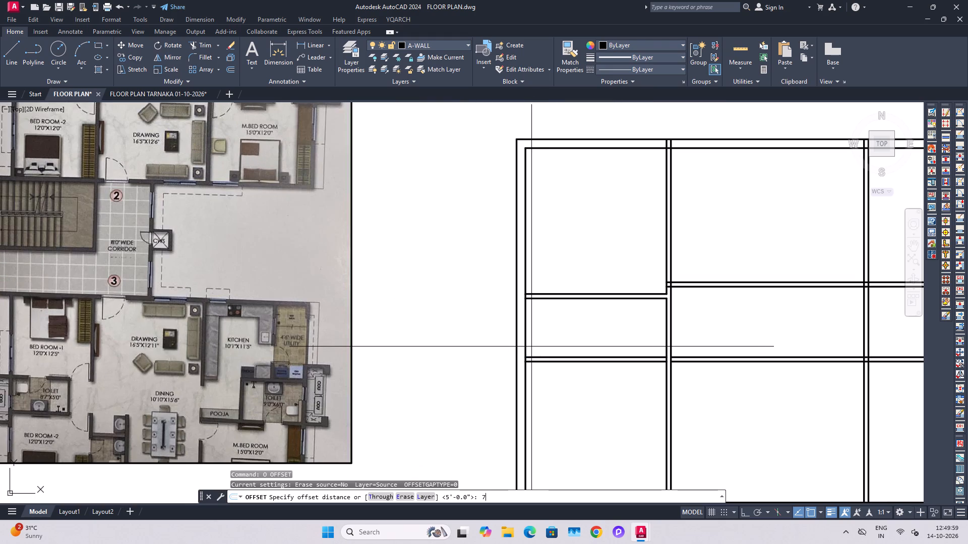
{"action": "type", "text": "8'3\""}
{"action": "key", "text": "Return"}
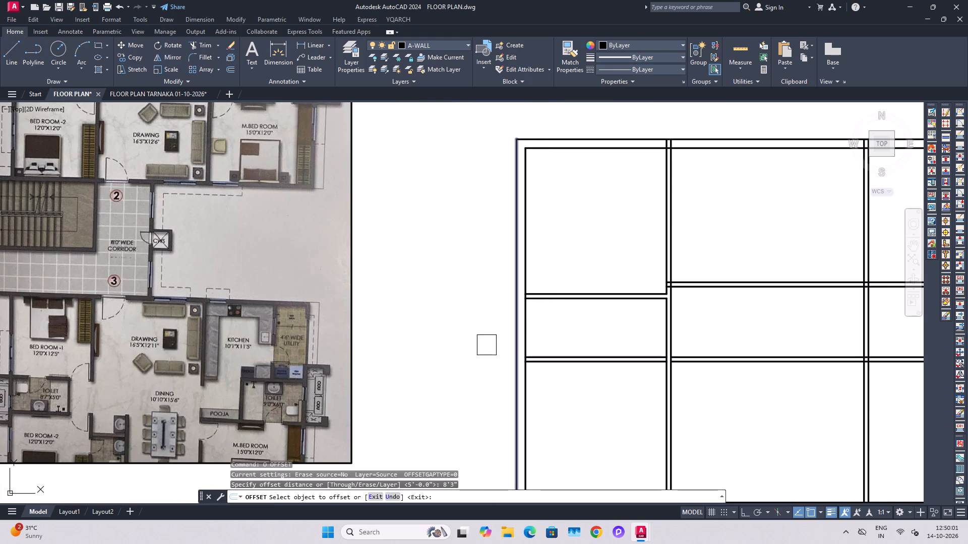
{"action": "left_click", "coordinate": [531, 338]}
{"action": "left_click", "coordinate": [589, 338]}
{"action": "key", "text": "Escape"}
{"action": "key", "text": "Escape"}
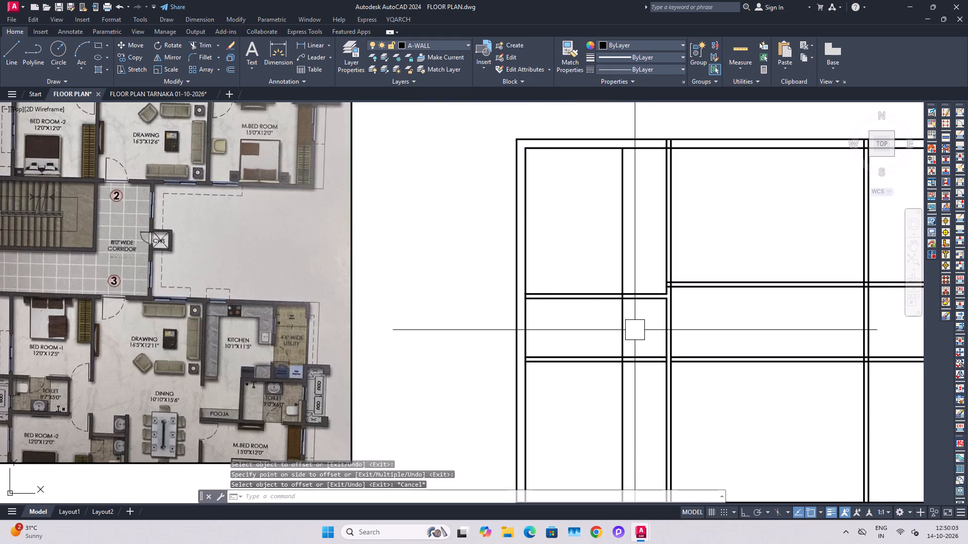
Offset the new vertical toilet line by 4.5" away from the toilet for the wall thickness.
{"action": "type", "text": "O"}
{"action": "key", "text": "space"}
{"action": "key", "text": "4"}
{"action": "type", "text": ".5\""}
{"action": "key", "text": "Return"}
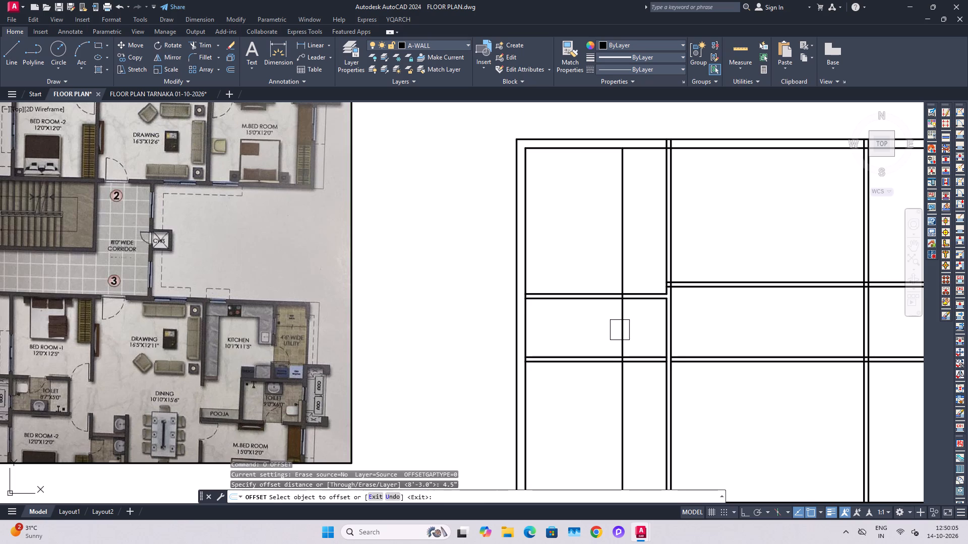
{"action": "left_click_drag", "start_coordinate": [619, 329], "coordinate": [625, 329]}
{"action": "left_click", "coordinate": [635, 329]}
{"action": "key", "text": "Escape"}
{"action": "key", "text": "Escape"}
Trim the new vertical wall pair above and below the left toilet, and the horizontal wall pairs running beyond it to the interior wall.
{"action": "scroll", "coordinate": [640, 308], "scroll_direction": "up", "scroll_amount": 2}
{"action": "key", "text": "t"}
{"action": "key", "text": "r"}
{"action": "key", "text": "space"}
{"action": "left_click", "coordinate": [650, 232]}
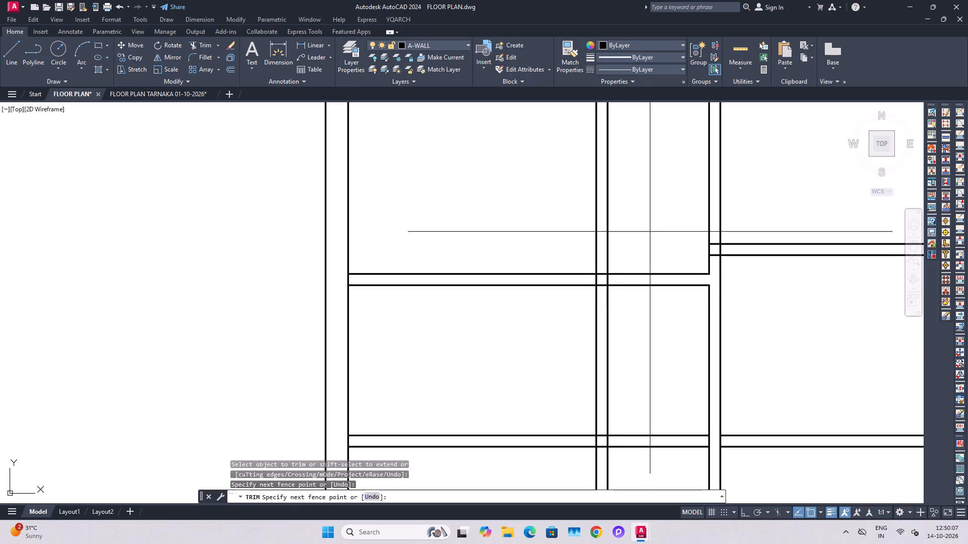
{"action": "left_click", "coordinate": [574, 228]}
{"action": "middle_click_drag", "start_coordinate": [669, 398], "coordinate": [661, 298]}
{"action": "left_click_drag", "start_coordinate": [629, 419], "coordinate": [609, 417]}
{"action": "left_click", "coordinate": [555, 420]}
{"action": "left_click", "coordinate": [637, 398]}
{"action": "left_click_drag", "start_coordinate": [640, 391], "coordinate": [640, 385]}
{"action": "left_click", "coordinate": [665, 159]}
Trim the overlapping line ends at the left toilet's upper and lower right corners.
{"action": "scroll", "coordinate": [596, 166], "scroll_direction": "up", "scroll_amount": 3}
{"action": "left_click", "coordinate": [585, 223]}
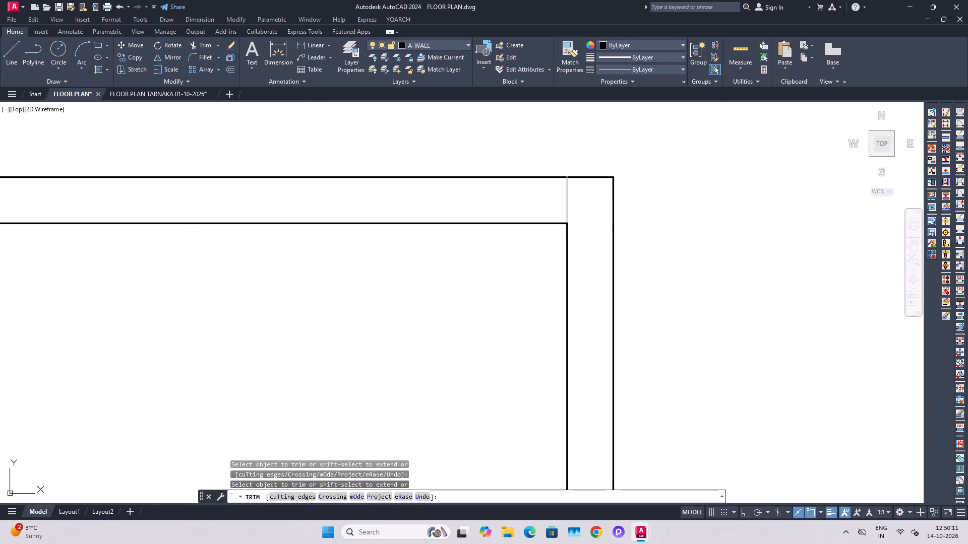
{"action": "left_click", "coordinate": [574, 207]}
{"action": "scroll", "coordinate": [588, 226], "scroll_direction": "down", "scroll_amount": 2}
{"action": "middle_click_drag", "start_coordinate": [614, 399], "coordinate": [615, 322]}
{"action": "scroll", "coordinate": [562, 435], "scroll_direction": "up", "scroll_amount": 2}
{"action": "left_click_drag", "start_coordinate": [617, 360], "coordinate": [620, 354]}
{"action": "left_click", "coordinate": [632, 318]}
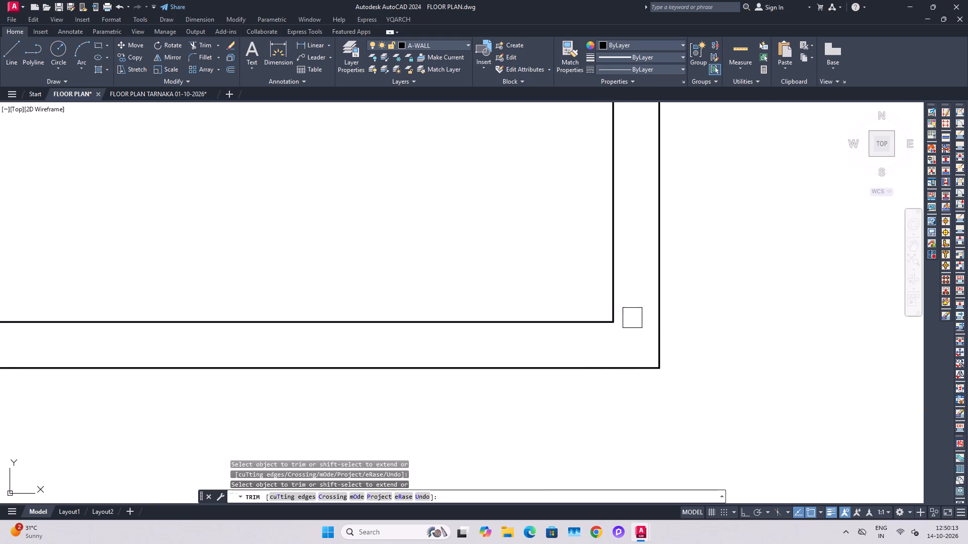
{"action": "key", "text": "Escape"}
Trim the overlapping lines at the plan's lower-left outer corner and where the first interior vertical wall meets the bottom outer wall.
{"action": "scroll", "coordinate": [615, 329], "scroll_direction": "down", "scroll_amount": 5}
{"action": "middle_click_drag", "start_coordinate": [661, 388], "coordinate": [667, 323]}
{"action": "scroll", "coordinate": [657, 364], "scroll_direction": "down", "scroll_amount": 1}
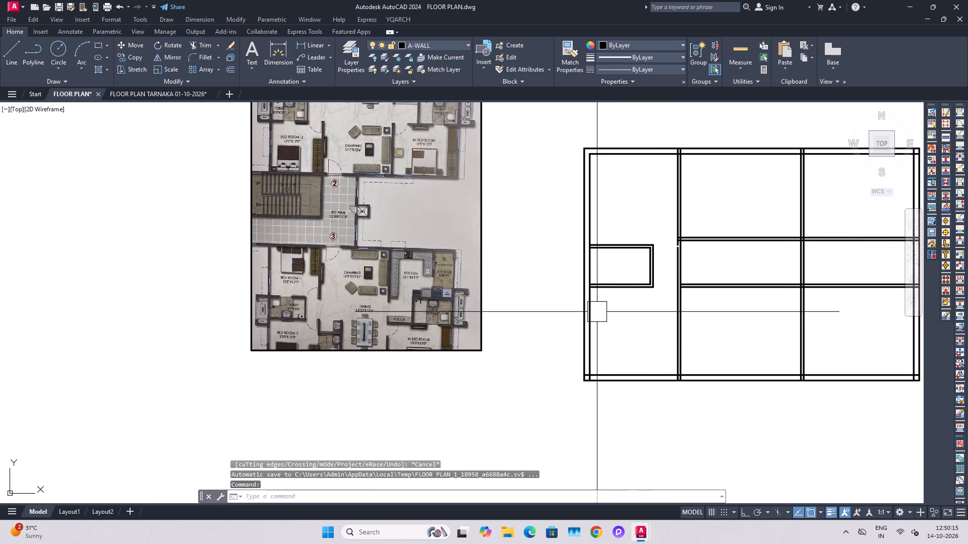
{"action": "middle_click_drag", "start_coordinate": [595, 313], "coordinate": [619, 398]}
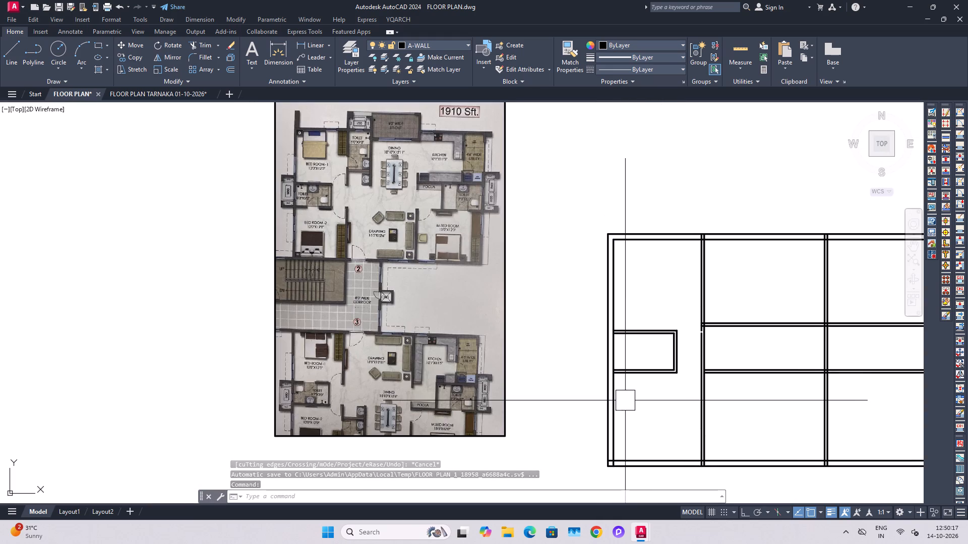
{"action": "middle_click_drag", "start_coordinate": [668, 414], "coordinate": [640, 371]}
{"action": "scroll", "coordinate": [637, 403], "scroll_direction": "up", "scroll_amount": 2}
{"action": "middle_click_drag", "start_coordinate": [630, 404], "coordinate": [619, 388]}
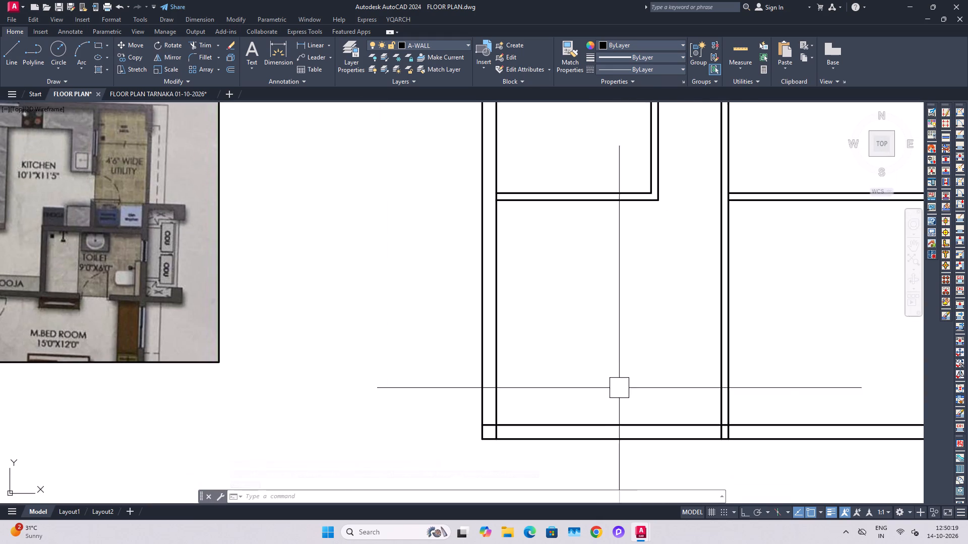
{"action": "key", "text": "t"}
{"action": "key", "text": "r"}
{"action": "key", "text": "space"}
{"action": "scroll", "coordinate": [551, 428], "scroll_direction": "up", "scroll_amount": 4}
{"action": "left_click_drag", "start_coordinate": [308, 453], "coordinate": [295, 448]}
{"action": "left_click_drag", "start_coordinate": [268, 423], "coordinate": [266, 417]}
{"action": "left_click", "coordinate": [266, 417]}
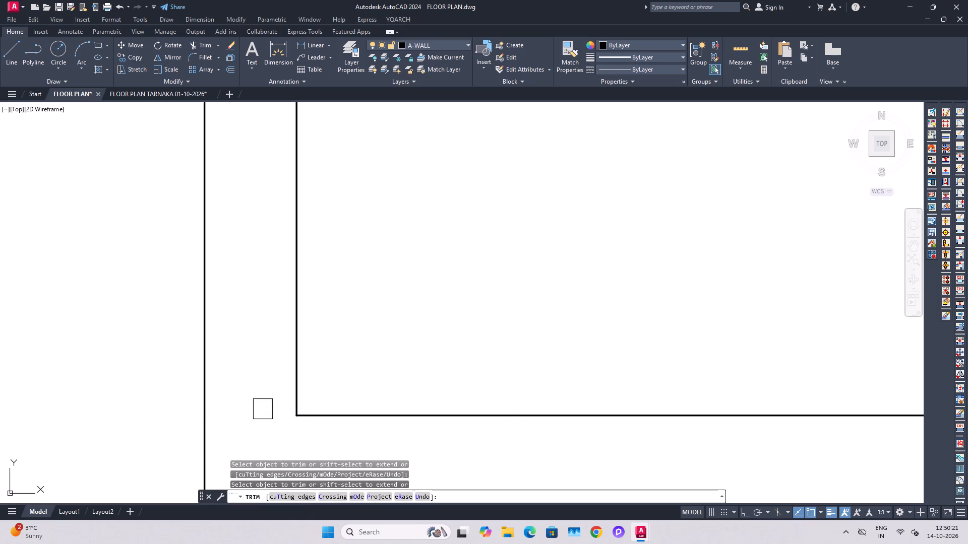
{"action": "scroll", "coordinate": [262, 404], "scroll_direction": "down", "scroll_amount": 4}
{"action": "scroll", "coordinate": [698, 373], "scroll_direction": "up", "scroll_amount": 4}
{"action": "left_click", "coordinate": [599, 351]}
{"action": "left_click", "coordinate": [452, 358]}
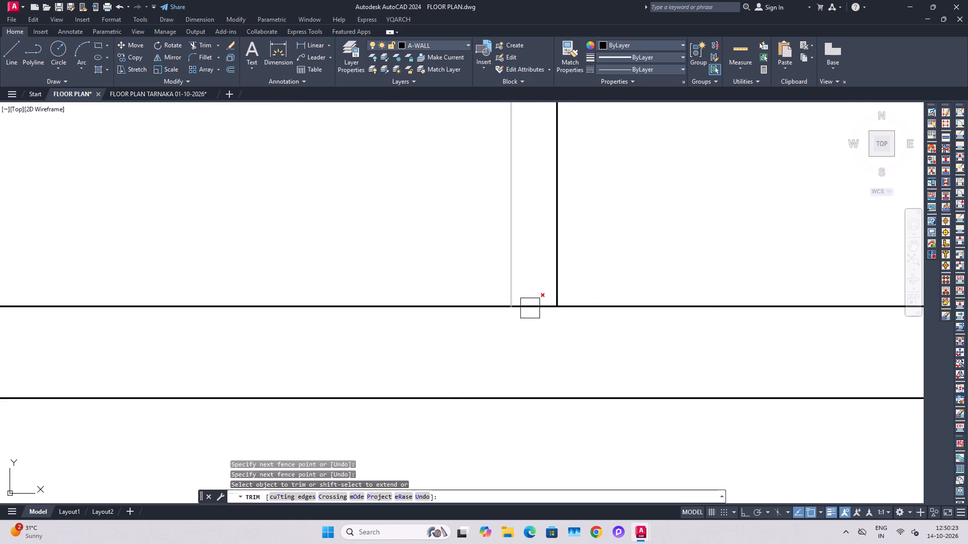
{"action": "left_click", "coordinate": [536, 307]}
{"action": "scroll", "coordinate": [535, 327], "scroll_direction": "down", "scroll_amount": 4}
{"action": "middle_click_drag", "start_coordinate": [581, 234], "coordinate": [580, 385]}
{"action": "scroll", "coordinate": [592, 376], "scroll_direction": "down", "scroll_amount": 2}
{"action": "scroll", "coordinate": [585, 270], "scroll_direction": "up", "scroll_amount": 3}
{"action": "key", "text": "Escape"}
{"action": "key", "text": "Escape"}
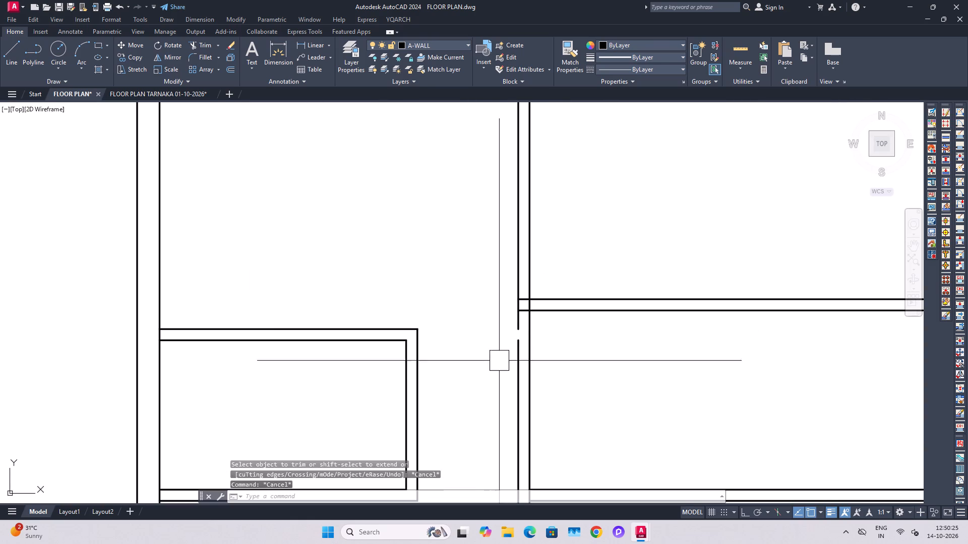
Join the two broken segments of the first interior vertical wall's left line beside the toilet.
{"action": "left_click_drag", "start_coordinate": [513, 366], "coordinate": [509, 354]}
{"action": "left_click", "coordinate": [516, 262]}
{"action": "key", "text": "j"}
{"action": "key", "text": "space"}
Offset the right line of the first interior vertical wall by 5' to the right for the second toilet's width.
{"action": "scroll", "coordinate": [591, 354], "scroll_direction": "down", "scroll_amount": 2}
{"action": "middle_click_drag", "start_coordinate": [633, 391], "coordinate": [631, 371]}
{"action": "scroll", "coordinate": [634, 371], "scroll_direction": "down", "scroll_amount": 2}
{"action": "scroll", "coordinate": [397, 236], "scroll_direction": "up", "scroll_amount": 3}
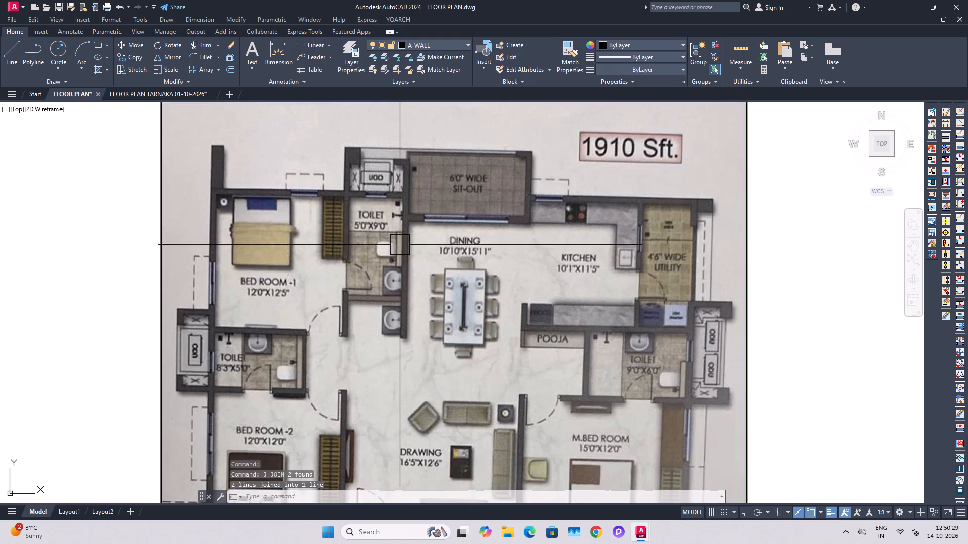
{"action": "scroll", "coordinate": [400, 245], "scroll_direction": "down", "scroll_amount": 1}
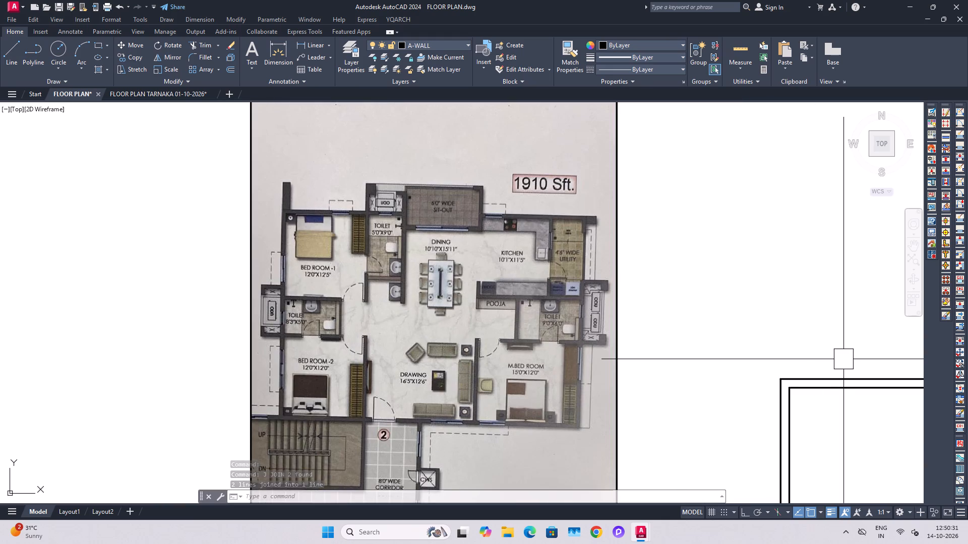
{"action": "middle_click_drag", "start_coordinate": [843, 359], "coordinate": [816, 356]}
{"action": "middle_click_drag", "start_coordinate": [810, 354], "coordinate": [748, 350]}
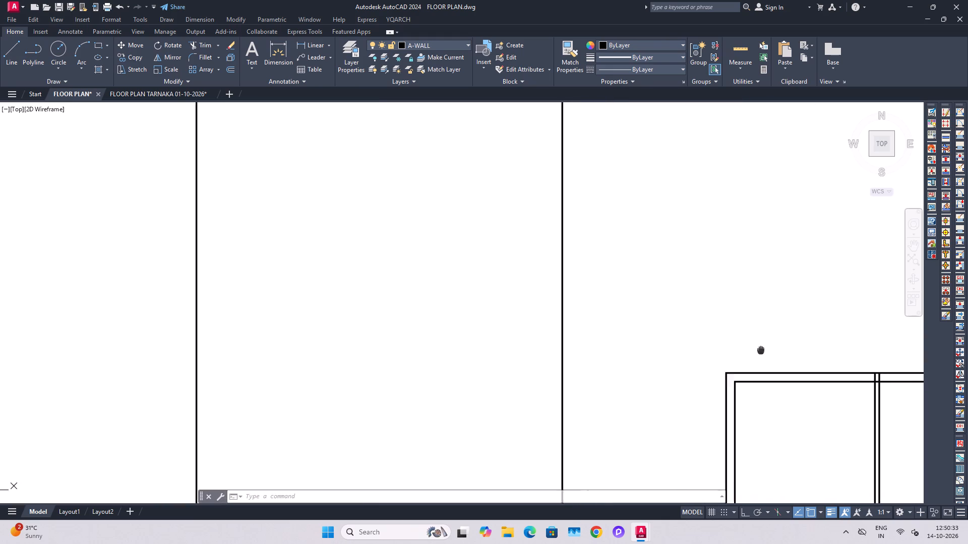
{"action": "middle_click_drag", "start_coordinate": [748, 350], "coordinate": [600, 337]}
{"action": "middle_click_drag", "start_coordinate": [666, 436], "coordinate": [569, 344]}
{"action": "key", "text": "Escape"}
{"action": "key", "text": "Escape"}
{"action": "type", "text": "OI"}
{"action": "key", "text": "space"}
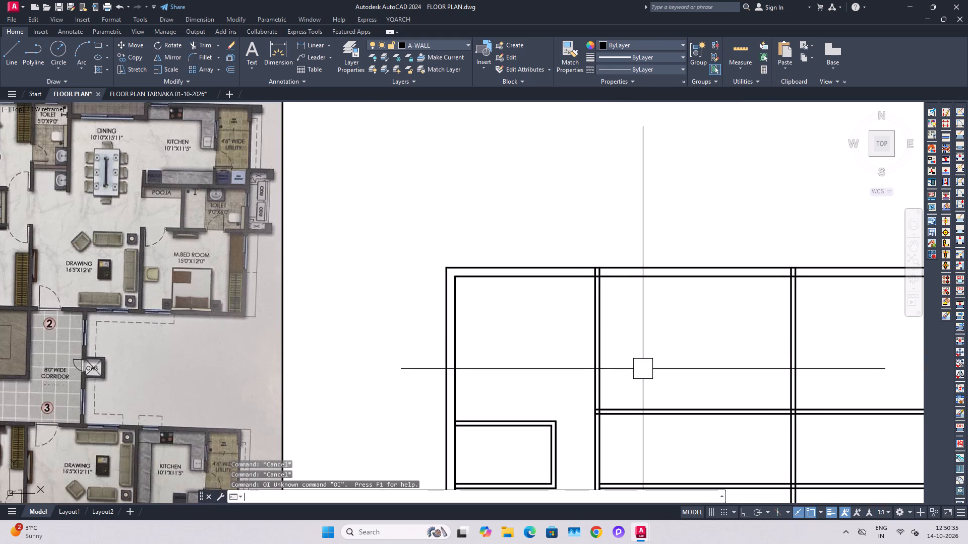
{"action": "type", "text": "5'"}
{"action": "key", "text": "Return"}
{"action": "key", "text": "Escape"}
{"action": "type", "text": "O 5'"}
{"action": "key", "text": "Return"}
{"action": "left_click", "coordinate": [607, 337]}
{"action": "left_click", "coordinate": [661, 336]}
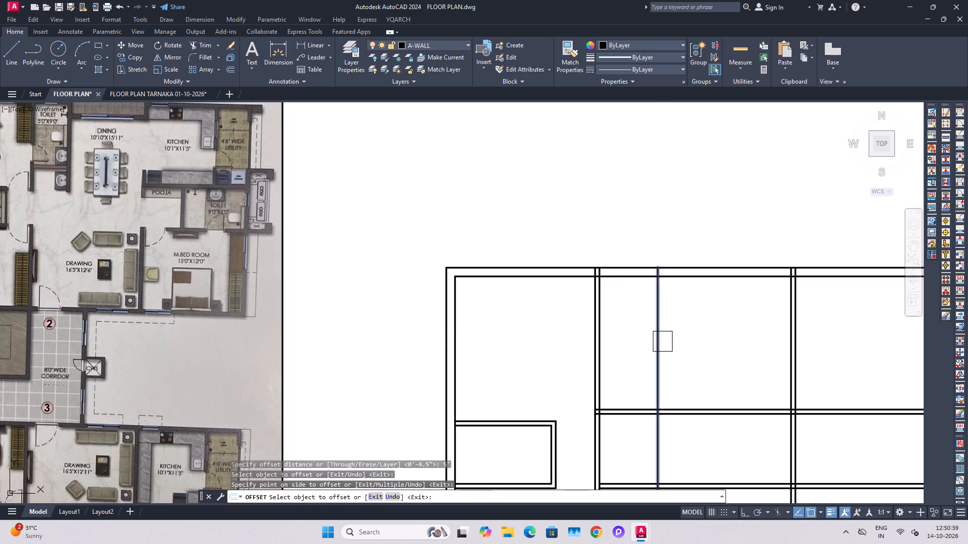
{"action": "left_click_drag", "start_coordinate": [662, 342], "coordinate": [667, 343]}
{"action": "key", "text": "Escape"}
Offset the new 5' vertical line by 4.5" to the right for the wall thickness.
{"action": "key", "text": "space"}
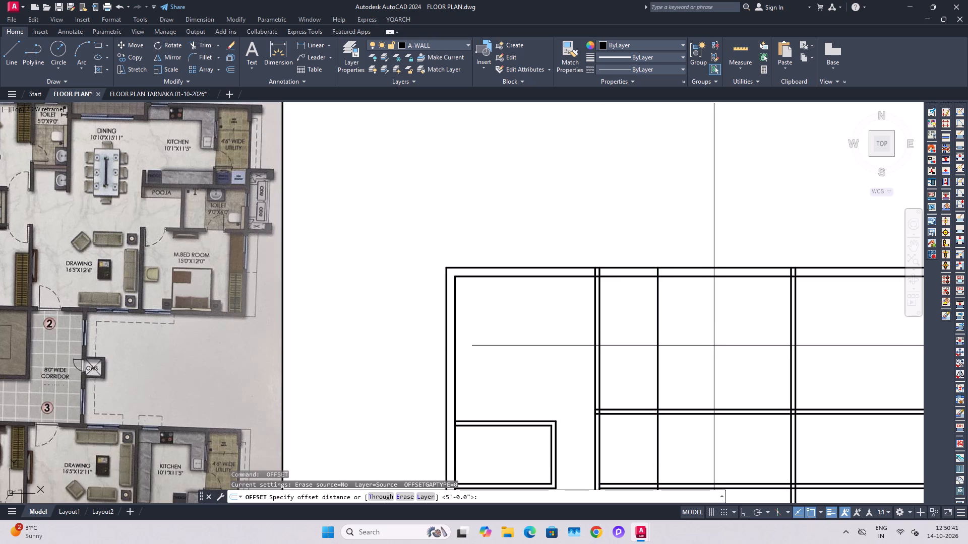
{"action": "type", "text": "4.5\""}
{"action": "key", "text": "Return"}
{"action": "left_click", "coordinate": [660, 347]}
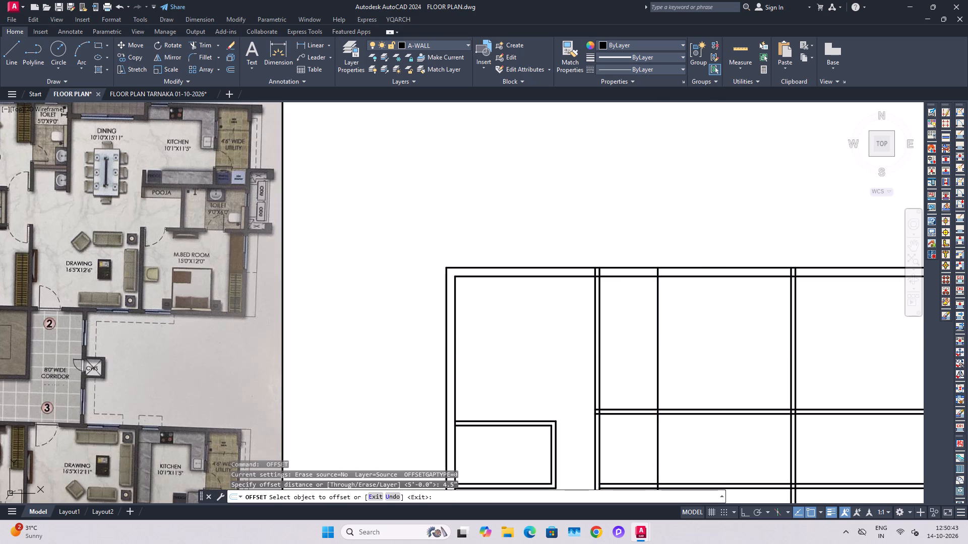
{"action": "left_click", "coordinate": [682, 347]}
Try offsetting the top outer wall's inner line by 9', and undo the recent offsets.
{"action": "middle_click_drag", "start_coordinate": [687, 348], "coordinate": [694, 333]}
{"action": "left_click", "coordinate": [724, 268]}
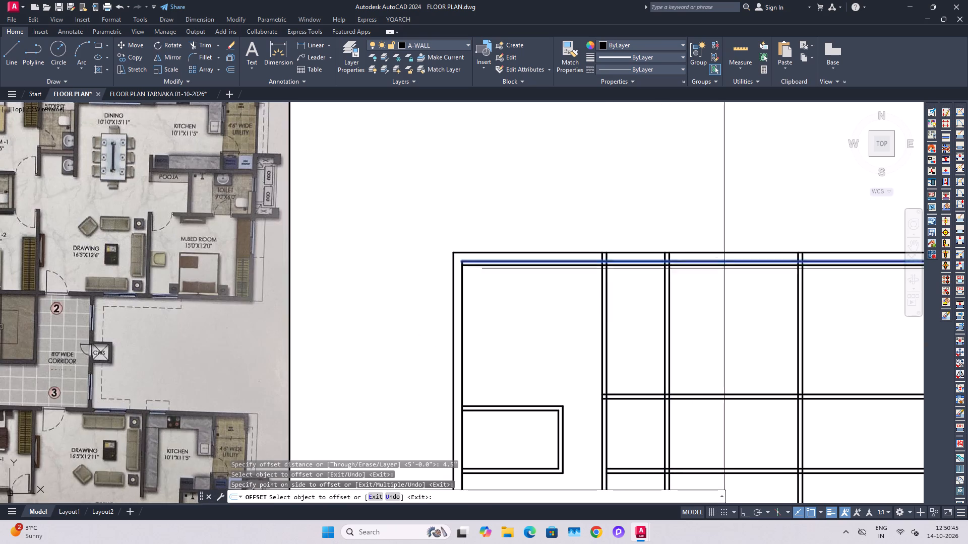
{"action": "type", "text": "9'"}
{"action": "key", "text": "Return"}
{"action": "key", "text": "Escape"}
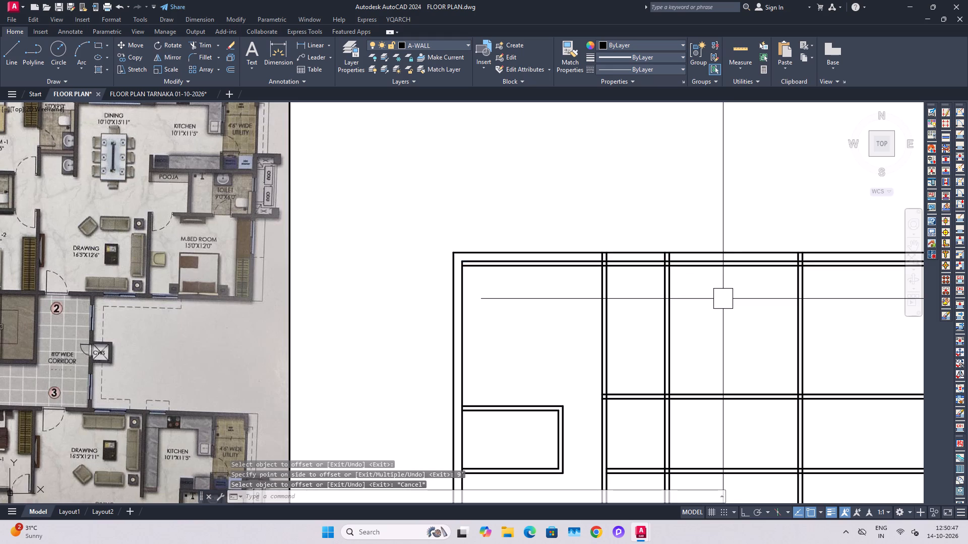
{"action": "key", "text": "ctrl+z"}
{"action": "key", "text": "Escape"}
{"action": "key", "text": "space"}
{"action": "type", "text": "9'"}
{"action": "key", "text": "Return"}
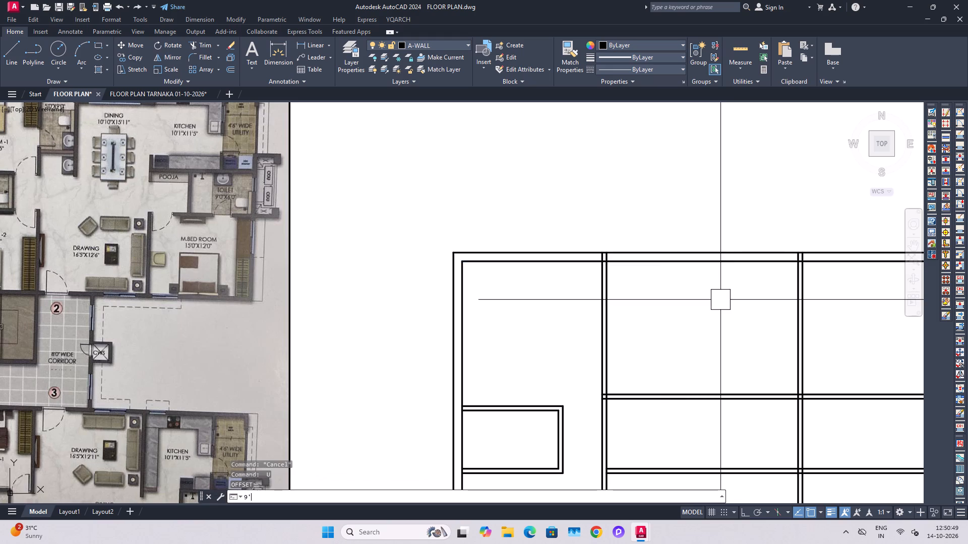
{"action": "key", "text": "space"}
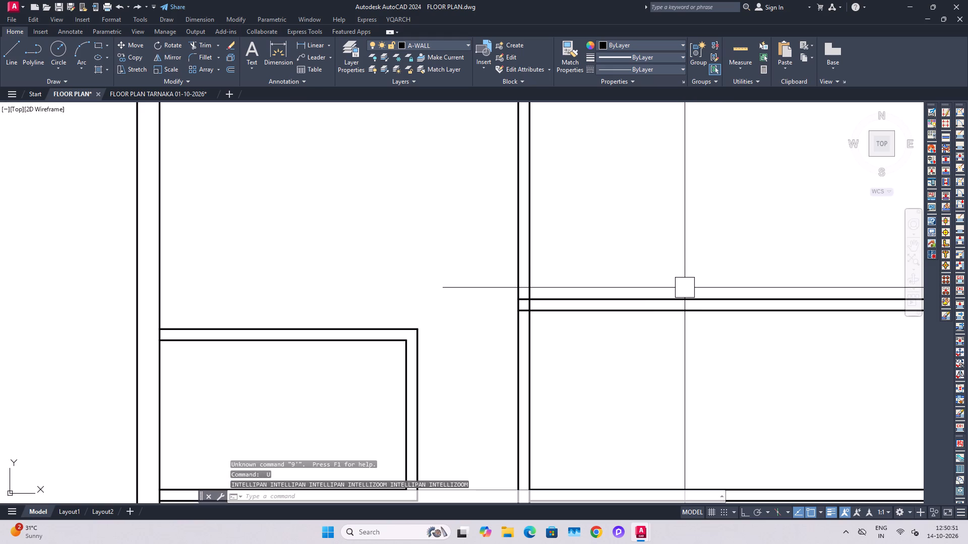
Offset the inner line of the top outer wall by 9' downward for the second toilet's depth.
{"action": "key", "text": "Escape"}
{"action": "key", "text": "Escape"}
{"action": "type", "text": "O"}
{"action": "key", "text": "space"}
{"action": "type", "text": "9'"}
{"action": "key", "text": "Return"}
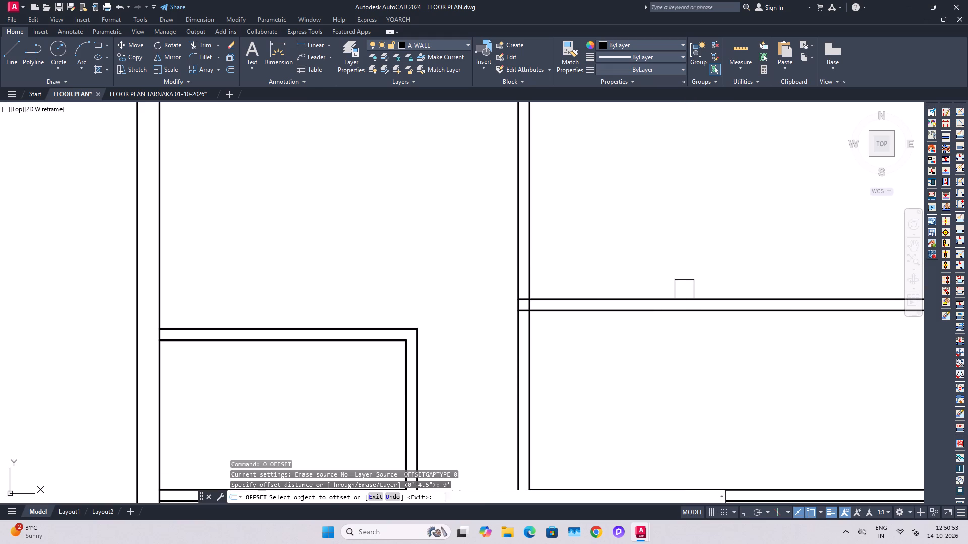
{"action": "scroll", "coordinate": [649, 312], "scroll_direction": "down", "scroll_amount": 2}
{"action": "left_click", "coordinate": [647, 176]}
{"action": "left_click", "coordinate": [653, 194]}
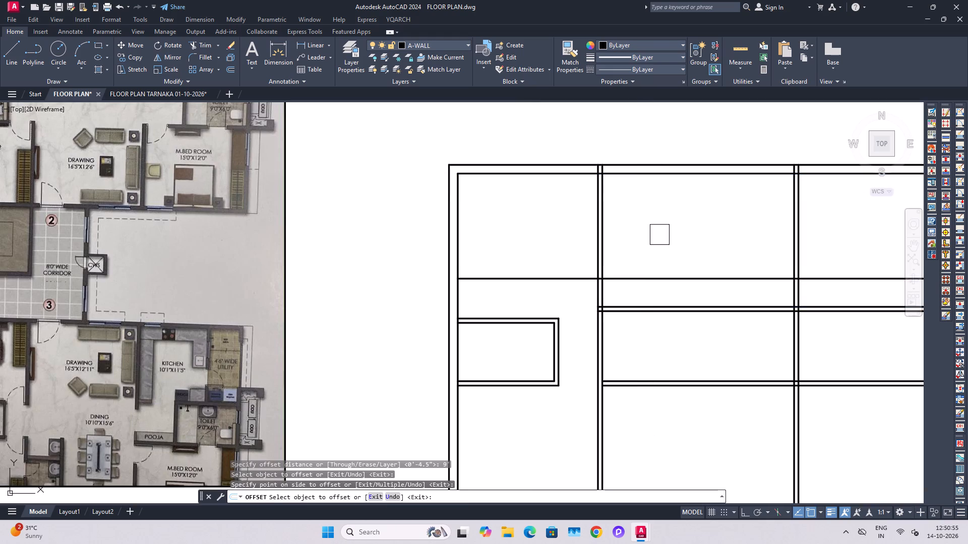
{"action": "key", "text": "Escape"}
{"action": "key", "text": "Escape"}
Trim the upper interior horizontal wall pair between the first and second interior vertical walls, including its crossing at the first wall.
{"action": "key", "text": "t"}
{"action": "key", "text": "r"}
{"action": "key", "text": "space"}
{"action": "left_click_drag", "start_coordinate": [699, 368], "coordinate": [690, 346]}
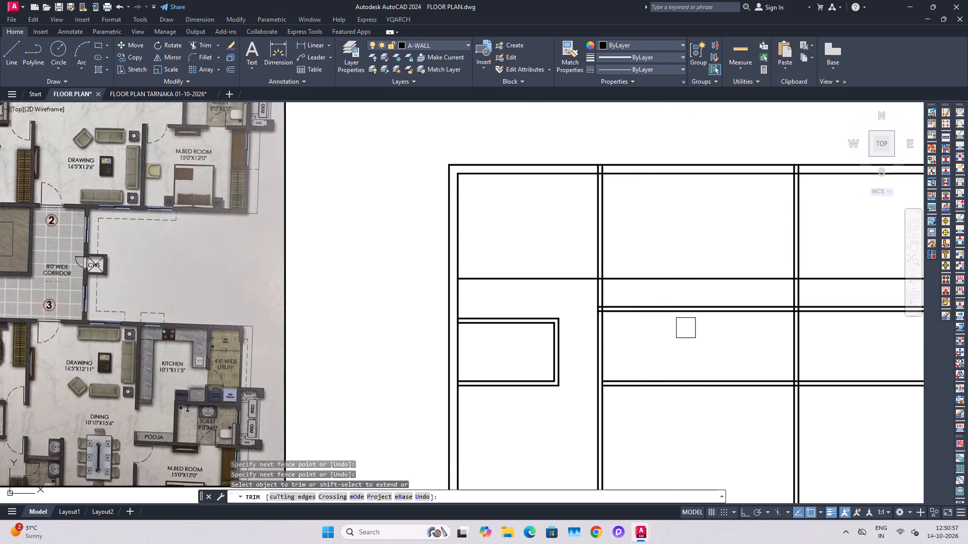
{"action": "left_click", "coordinate": [689, 313]}
{"action": "left_click", "coordinate": [672, 315]}
{"action": "scroll", "coordinate": [613, 311], "scroll_direction": "up", "scroll_amount": 6}
{"action": "left_click", "coordinate": [583, 264]}
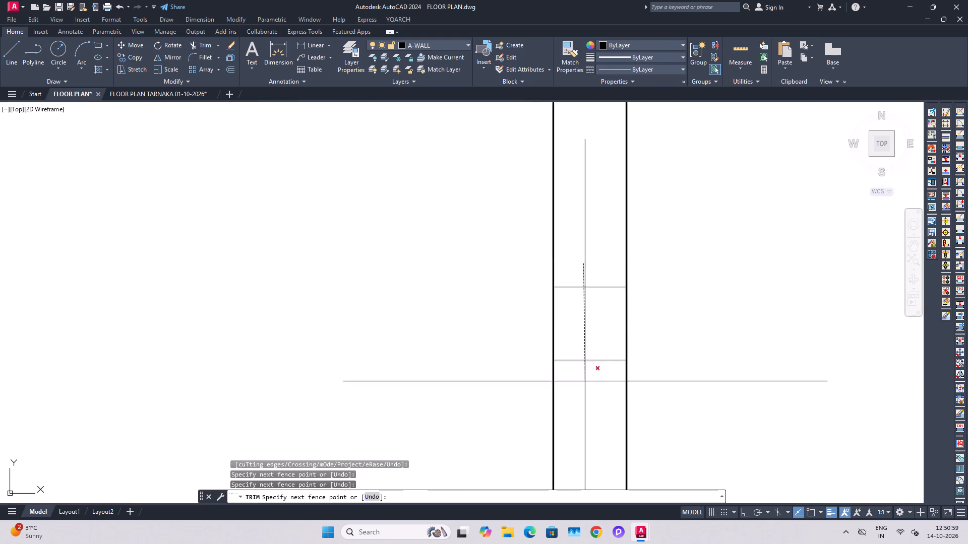
{"action": "left_click", "coordinate": [585, 381]}
{"action": "key", "text": "Escape"}
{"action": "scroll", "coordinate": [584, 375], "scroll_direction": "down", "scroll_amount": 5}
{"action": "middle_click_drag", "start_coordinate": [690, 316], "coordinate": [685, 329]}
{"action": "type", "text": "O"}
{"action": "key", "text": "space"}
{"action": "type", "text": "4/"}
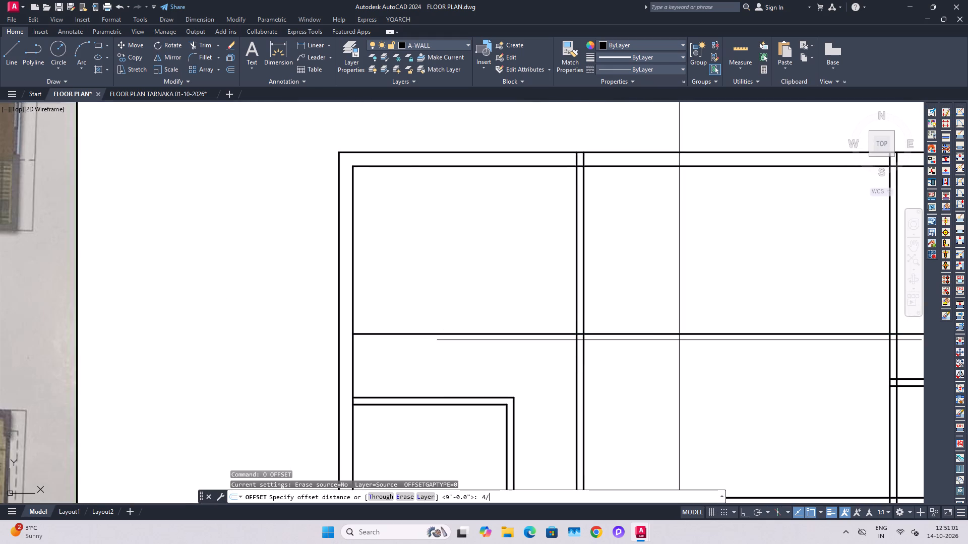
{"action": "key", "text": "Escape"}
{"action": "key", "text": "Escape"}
Offset the new 9' horizontal line by 4.5" downward for the wall thickness.
{"action": "key", "text": "space"}
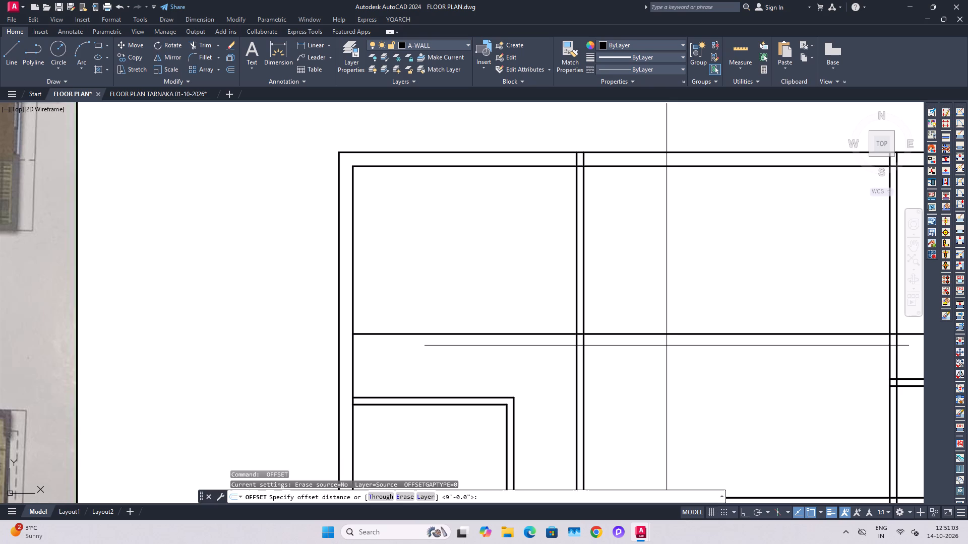
{"action": "type", "text": "4.5\""}
{"action": "key", "text": "Return"}
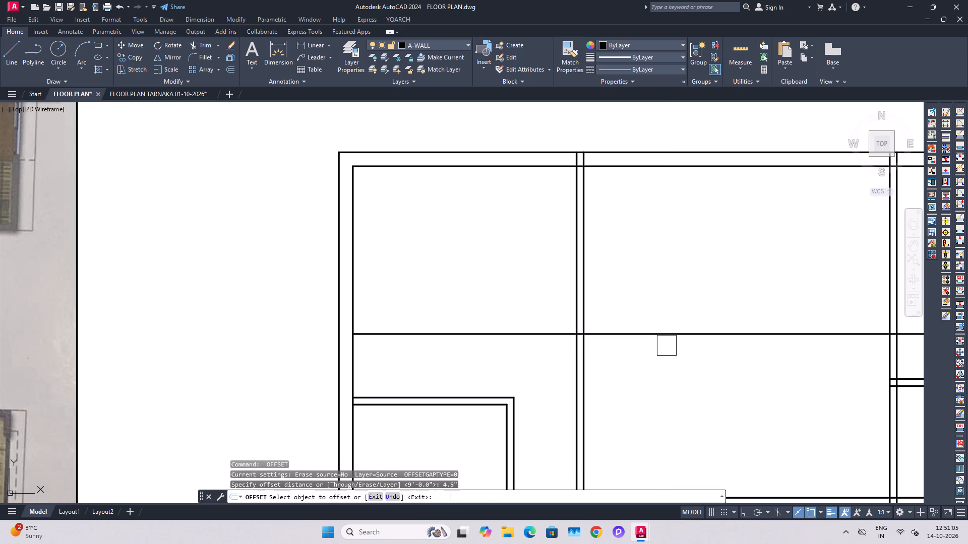
{"action": "left_click", "coordinate": [672, 328]}
{"action": "left_click", "coordinate": [665, 355]}
{"action": "key", "text": "Escape"}
{"action": "key", "text": "Escape"}
Trim away the new horizontal wall pair left of the first interior vertical wall, including its crossing at that wall.
{"action": "type", "text": "TR"}
{"action": "key", "text": "space"}
{"action": "scroll", "coordinate": [569, 335], "scroll_direction": "up", "scroll_amount": 4}
{"action": "left_click", "coordinate": [647, 301]}
{"action": "left_click", "coordinate": [644, 393]}
{"action": "left_click", "coordinate": [573, 382]}
{"action": "left_click", "coordinate": [556, 344]}
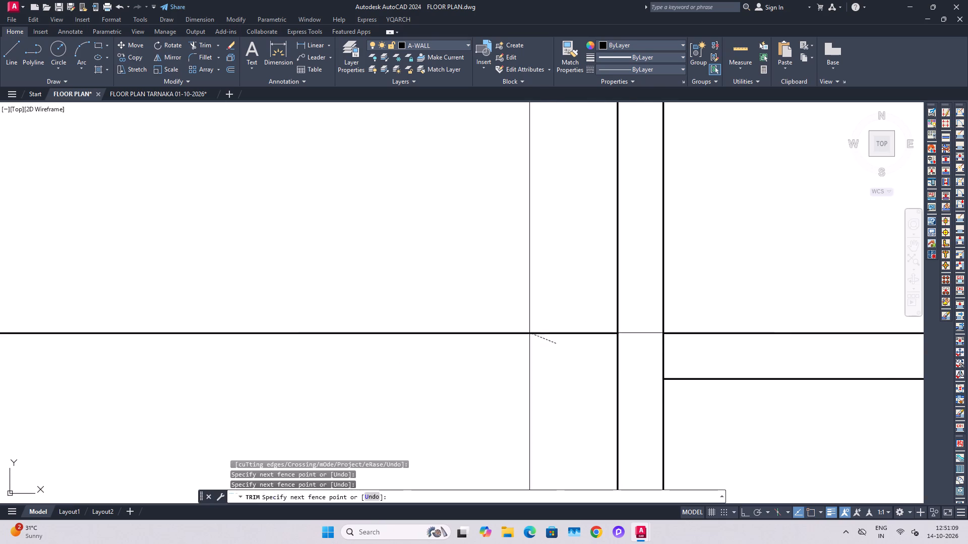
{"action": "left_click", "coordinate": [506, 298]}
Trim away the new horizontal wall pair right of the second interior vertical wall, including its crossing at that wall.
{"action": "scroll", "coordinate": [485, 299], "scroll_direction": "down", "scroll_amount": 3}
{"action": "middle_click_drag", "start_coordinate": [728, 332], "coordinate": [533, 337]}
{"action": "scroll", "coordinate": [614, 350], "scroll_direction": "down", "scroll_amount": 1}
{"action": "scroll", "coordinate": [793, 350], "scroll_direction": "up", "scroll_amount": 2}
{"action": "left_click_drag", "start_coordinate": [800, 338], "coordinate": [785, 301]}
{"action": "left_click", "coordinate": [778, 249]}
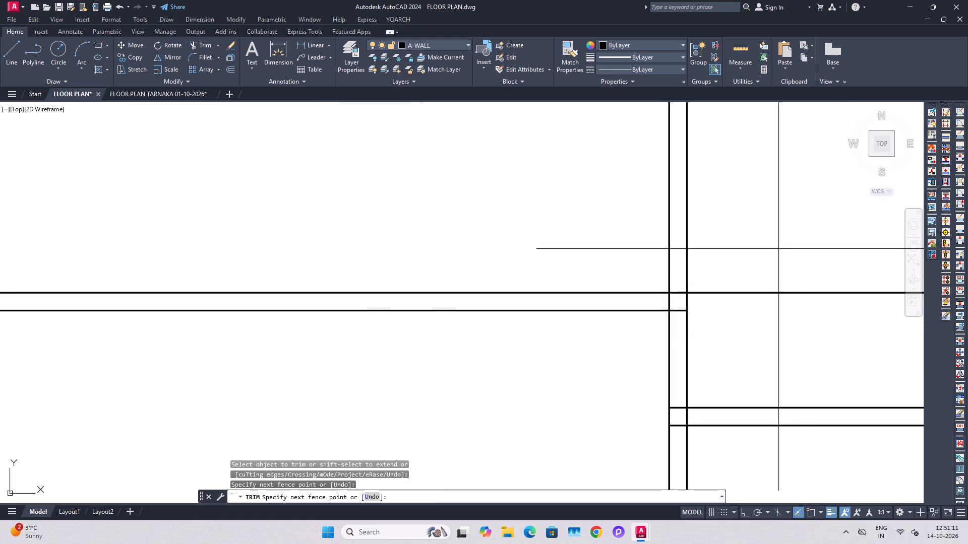
{"action": "left_click", "coordinate": [758, 296]}
{"action": "scroll", "coordinate": [643, 292], "scroll_direction": "up", "scroll_amount": 2}
{"action": "left_click_drag", "start_coordinate": [736, 289], "coordinate": [738, 297]}
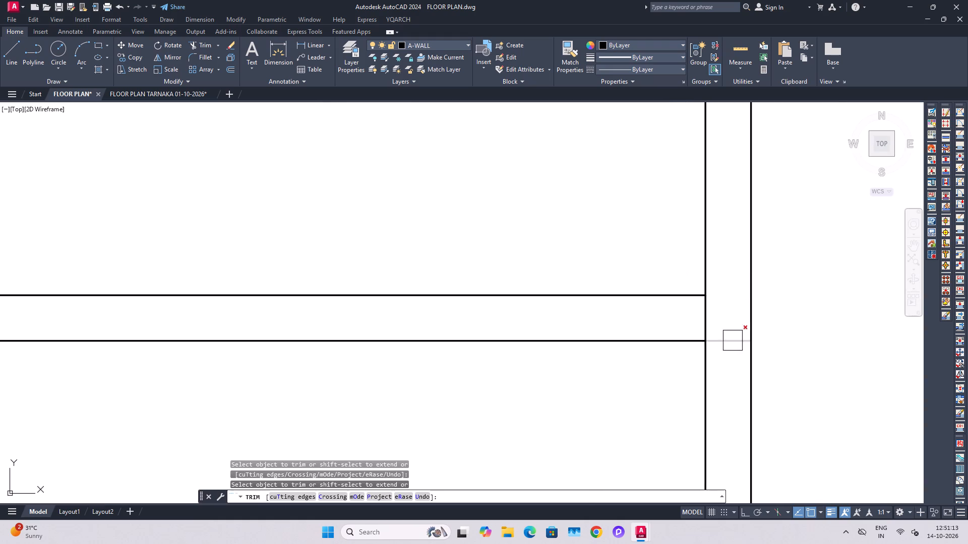
{"action": "left_click", "coordinate": [733, 341]}
{"action": "scroll", "coordinate": [739, 339], "scroll_direction": "down", "scroll_amount": 7}
{"action": "scroll", "coordinate": [452, 237], "scroll_direction": "up", "scroll_amount": 1}
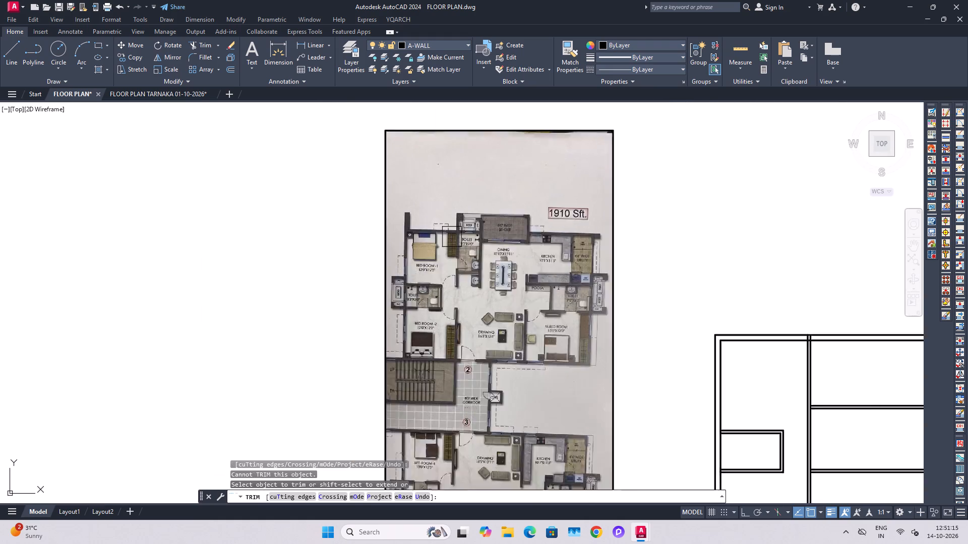
{"action": "scroll", "coordinate": [452, 237], "scroll_direction": "up", "scroll_amount": 1}
{"action": "key", "text": "Escape"}
{"action": "key", "text": "Escape"}
Offset the right line of the first interior vertical wall by 5' to the right for the second toilet's width.
{"action": "scroll", "coordinate": [434, 270], "scroll_direction": "down", "scroll_amount": 1}
{"action": "middle_click_drag", "start_coordinate": [724, 405], "coordinate": [687, 379]}
{"action": "scroll", "coordinate": [781, 373], "scroll_direction": "up", "scroll_amount": 1}
{"action": "middle_click_drag", "start_coordinate": [752, 361], "coordinate": [672, 345]}
{"action": "key", "text": "o"}
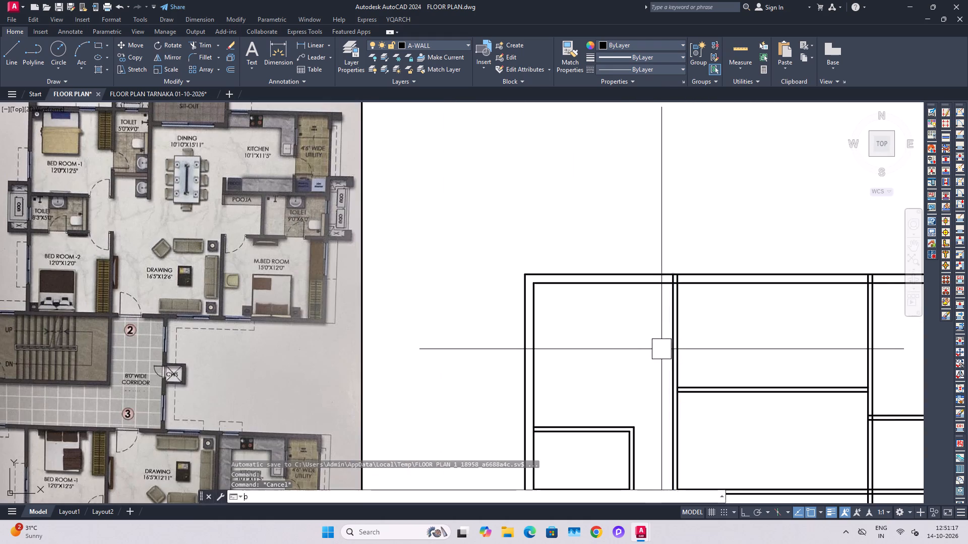
{"action": "key", "text": "space"}
{"action": "key", "text": "5"}
{"action": "key", "text": "apostrophe"}
{"action": "key", "text": "Return"}
{"action": "left_click_drag", "start_coordinate": [684, 348], "coordinate": [694, 348]}
{"action": "left_click", "coordinate": [749, 348]}
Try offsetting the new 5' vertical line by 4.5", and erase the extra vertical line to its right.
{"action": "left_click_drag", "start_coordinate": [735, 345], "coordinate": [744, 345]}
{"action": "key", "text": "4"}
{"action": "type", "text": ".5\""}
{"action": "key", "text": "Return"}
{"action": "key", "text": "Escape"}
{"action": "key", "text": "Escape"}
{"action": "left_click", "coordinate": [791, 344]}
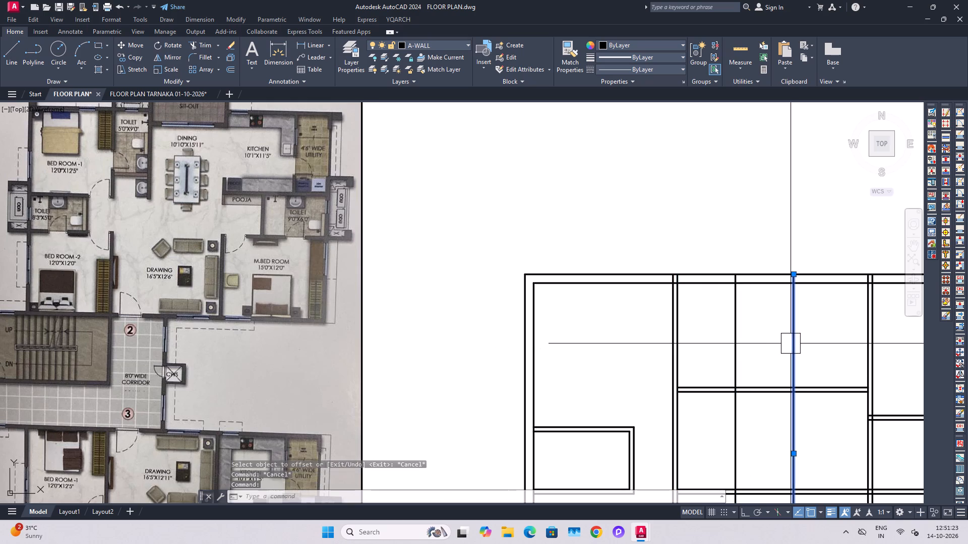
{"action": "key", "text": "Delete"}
Offset the 5' vertical line by 4.5" to the right for the toilet wall thickness.
{"action": "key", "text": "o"}
{"action": "key", "text": "space"}
{"action": "type", "text": "4.5"}
{"action": "key", "text": "shift+quotedbl"}
{"action": "key", "text": "Return"}
{"action": "left_click", "coordinate": [744, 349]}
{"action": "left_click", "coordinate": [828, 348]}
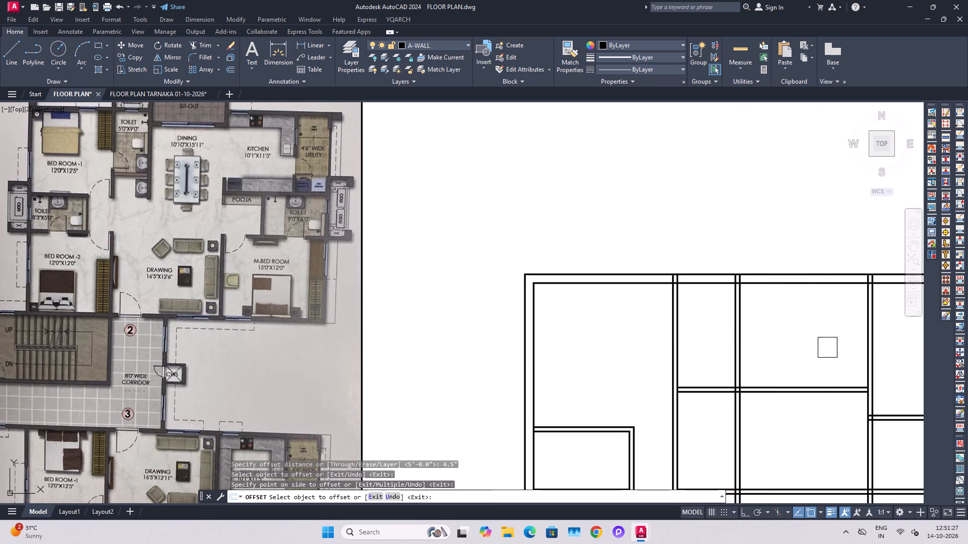
{"action": "key", "text": "Escape"}
{"action": "key", "text": "Escape"}
Trim the new vertical wall pair between the 9' horizontal wall and the middle horizontal wall.
{"action": "key", "text": "t"}
{"action": "key", "text": "r"}
{"action": "key", "text": "space"}
{"action": "left_click", "coordinate": [775, 445]}
{"action": "left_click", "coordinate": [678, 439]}
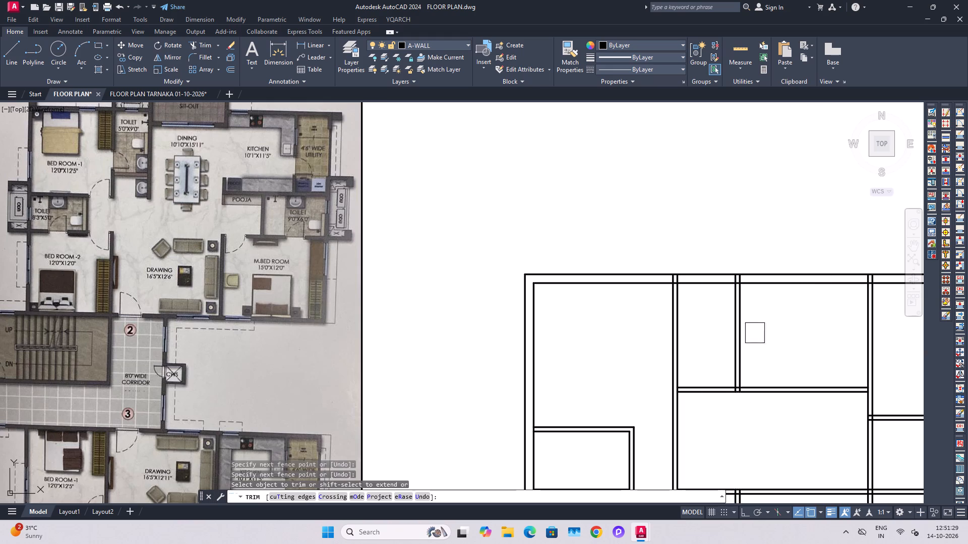
{"action": "scroll", "coordinate": [734, 247], "scroll_direction": "up", "scroll_amount": 4}
{"action": "scroll", "coordinate": [736, 364], "scroll_direction": "down", "scroll_amount": 6}
{"action": "middle_click_drag", "start_coordinate": [742, 410], "coordinate": [714, 360]}
{"action": "key", "text": "Escape"}
{"action": "scroll", "coordinate": [651, 352], "scroll_direction": "up", "scroll_amount": 2}
{"action": "key", "text": "Escape"}
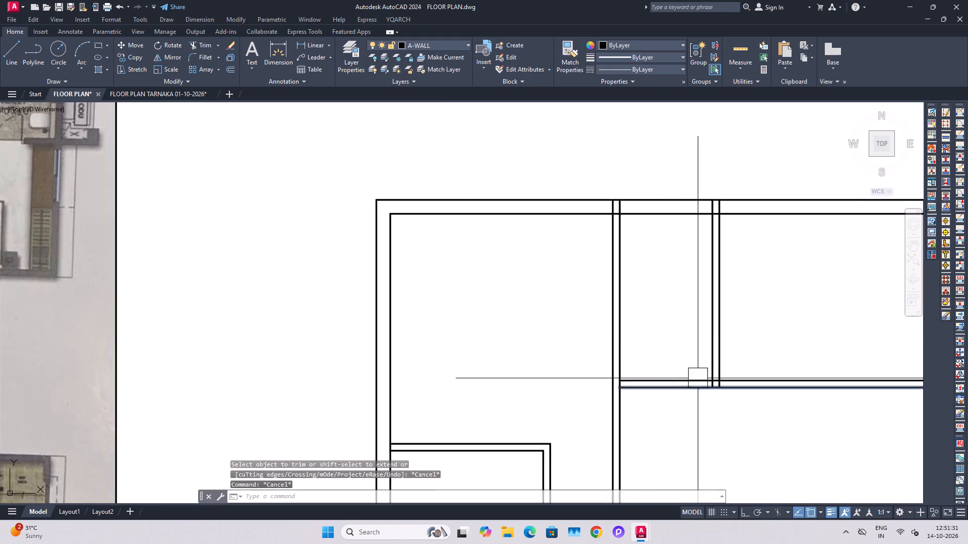
Trim the 9' horizontal wall pair between the new toilet wall and the second interior vertical wall.
{"action": "scroll", "coordinate": [699, 376], "scroll_direction": "down", "scroll_amount": 2}
{"action": "type", "text": "TR"}
{"action": "key", "text": "space"}
{"action": "scroll", "coordinate": [758, 403], "scroll_direction": "up", "scroll_amount": 1}
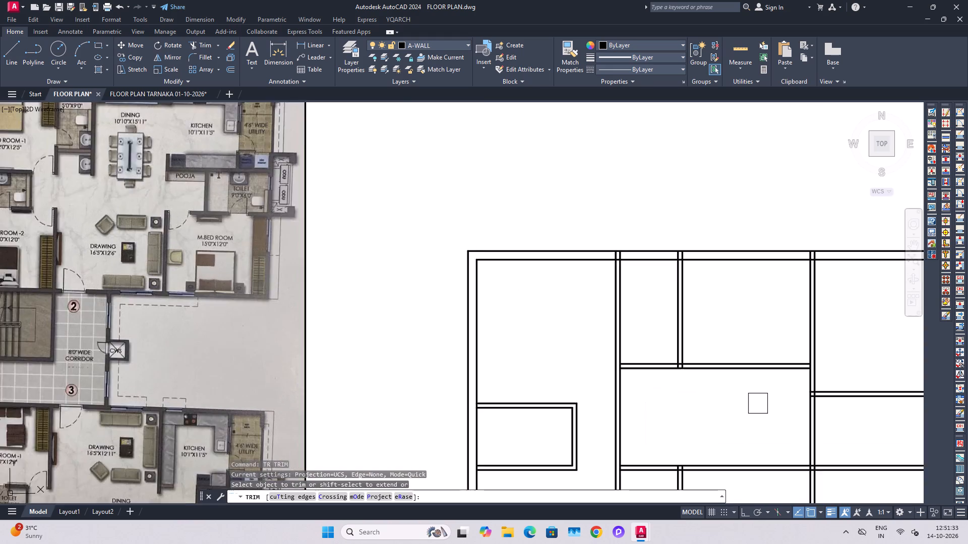
{"action": "scroll", "coordinate": [758, 403], "scroll_direction": "up", "scroll_amount": 1}
{"action": "left_click_drag", "start_coordinate": [758, 404], "coordinate": [753, 389]}
{"action": "left_click", "coordinate": [749, 311]}
{"action": "left_click", "coordinate": [742, 366]}
{"action": "key", "text": "Escape"}
{"action": "scroll", "coordinate": [747, 361], "scroll_direction": "down", "scroll_amount": 2}
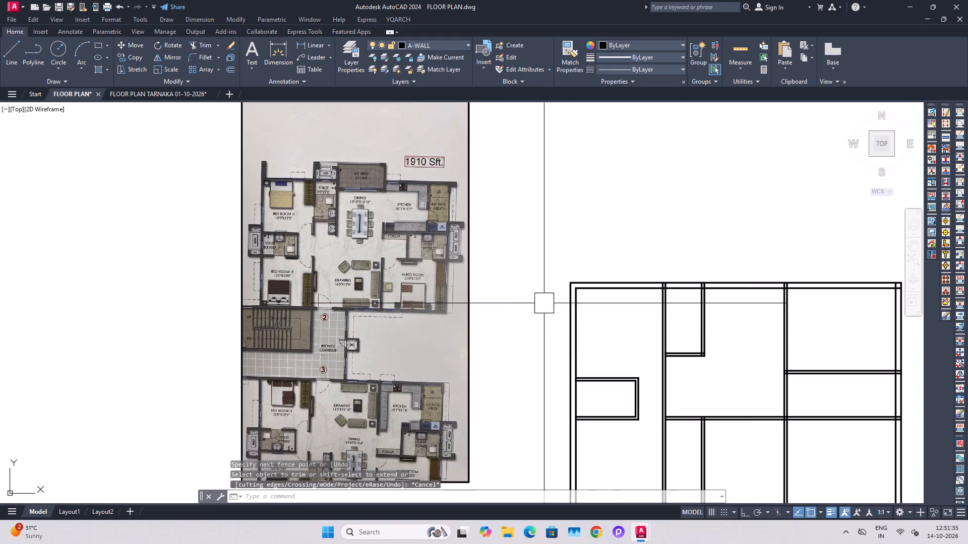
Draw two horizontal construction lines through the outer and inner top corners of the left-hand toilet.
{"action": "scroll", "coordinate": [325, 209], "scroll_direction": "up", "scroll_amount": 2}
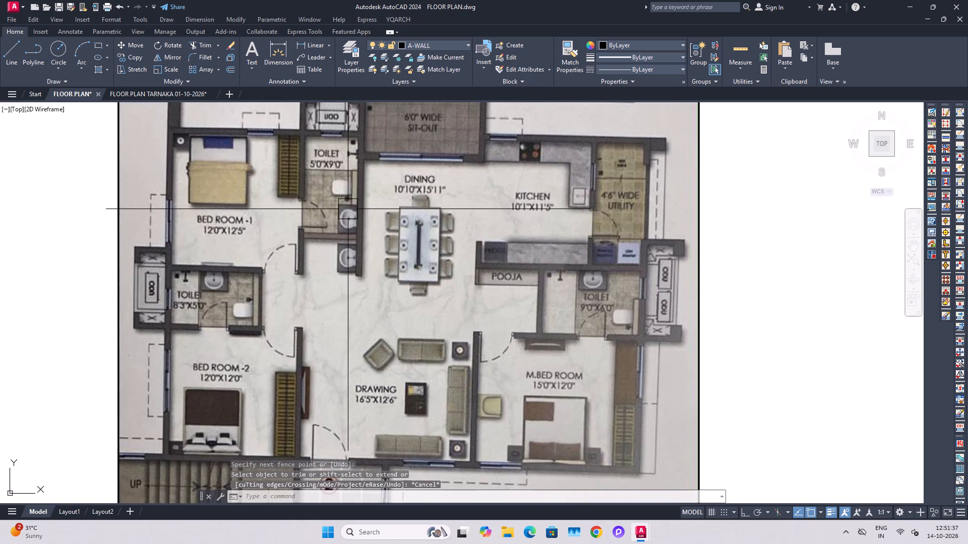
{"action": "scroll", "coordinate": [279, 212], "scroll_direction": "down", "scroll_amount": 2}
{"action": "middle_click_drag", "start_coordinate": [744, 314], "coordinate": [724, 291]}
{"action": "scroll", "coordinate": [626, 367], "scroll_direction": "up", "scroll_amount": 1}
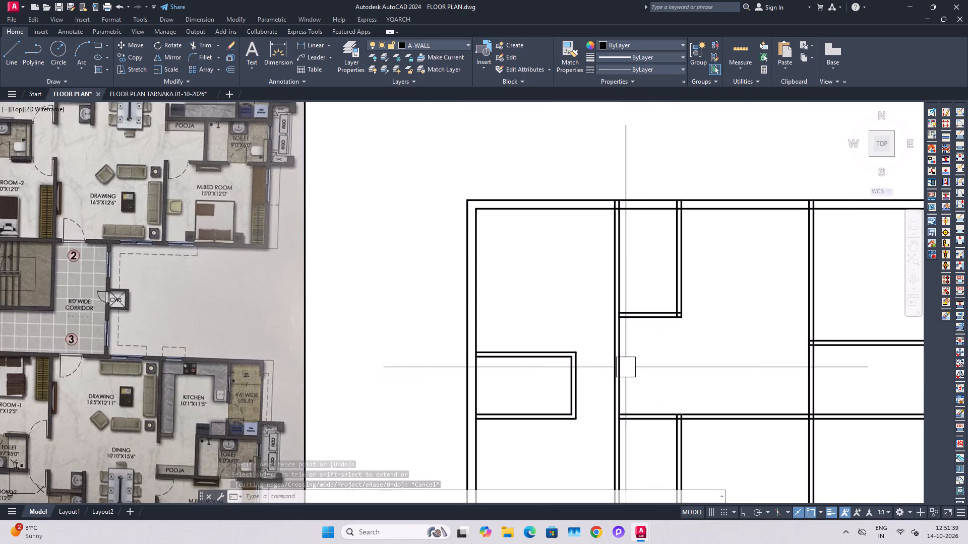
{"action": "key", "text": "x"}
{"action": "type", "text": "L"}
{"action": "key", "text": "space"}
{"action": "key", "text": "h"}
{"action": "key", "text": "space"}
{"action": "scroll", "coordinate": [544, 364], "scroll_direction": "up", "scroll_amount": 1}
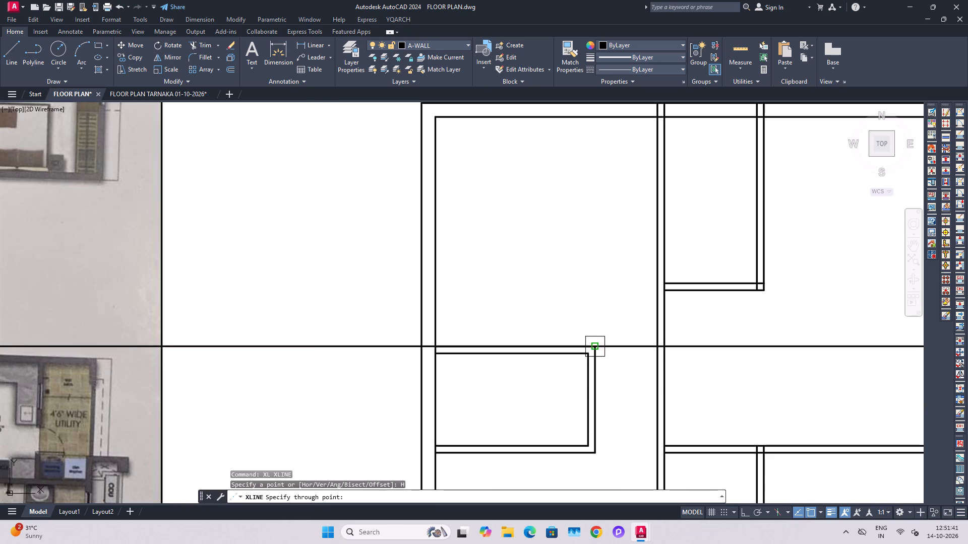
{"action": "left_click", "coordinate": [597, 349]}
{"action": "left_click", "coordinate": [588, 354]}
{"action": "key", "text": "Escape"}
{"action": "key", "text": "Escape"}
Extend both lines of the upper toilet's right-hand wall down to the upper construction line.
{"action": "middle_click_drag", "start_coordinate": [837, 315], "coordinate": [814, 322]}
{"action": "key", "text": "e"}
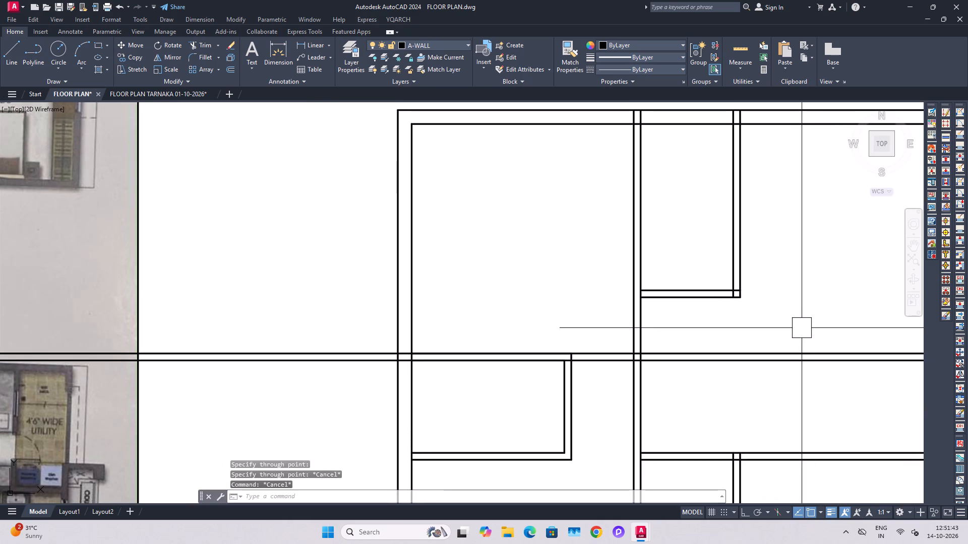
{"action": "key", "text": "x"}
{"action": "key", "text": "space"}
{"action": "left_click", "coordinate": [744, 268]}
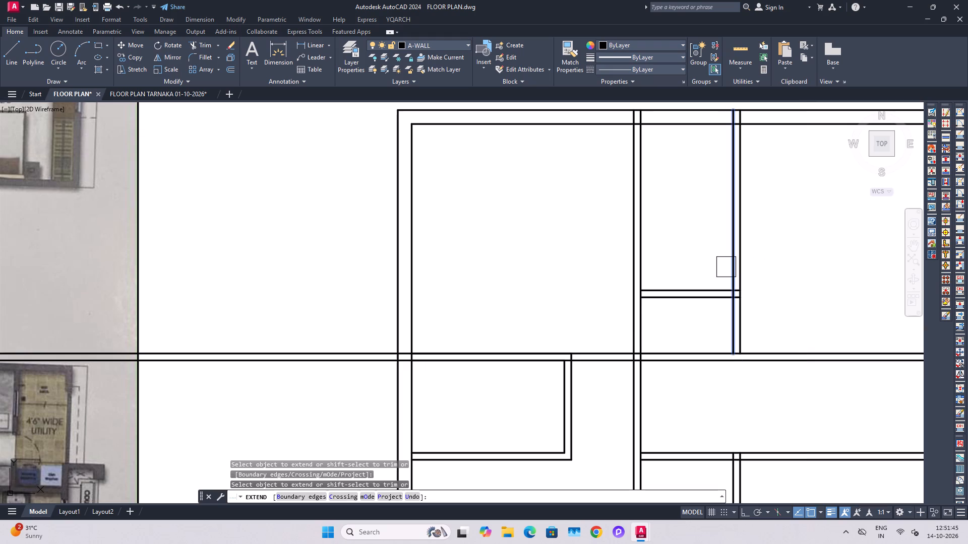
{"action": "left_click", "coordinate": [726, 267]}
{"action": "key", "text": "Escape"}
{"action": "key", "text": "Escape"}
Delete the two horizontal construction lines.
{"action": "left_click", "coordinate": [826, 313]}
{"action": "left_click", "coordinate": [791, 379]}
{"action": "key", "text": "Delete"}
Close the lower end of the extended toilet wall with a short line between its two faces.
{"action": "scroll", "coordinate": [761, 369], "scroll_direction": "up", "scroll_amount": 3}
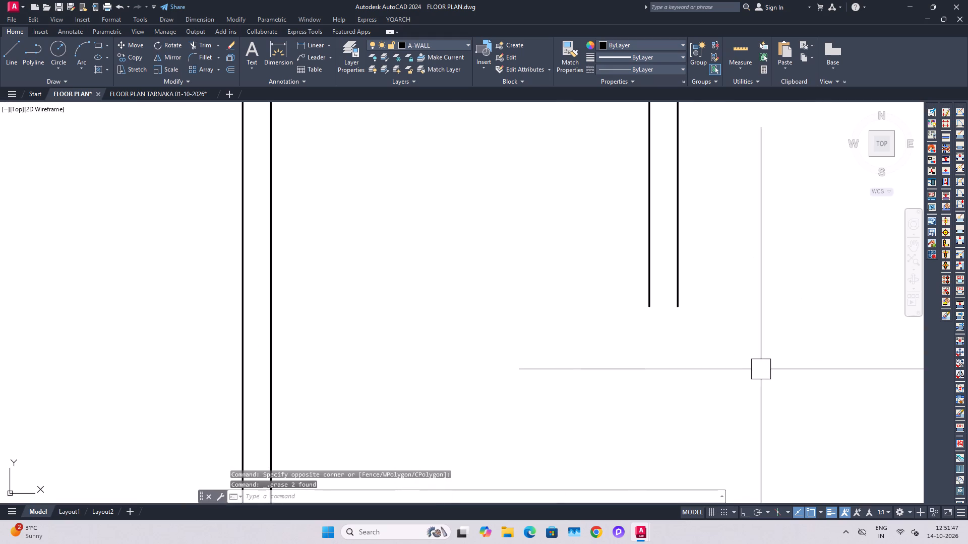
{"action": "key", "text": "l"}
{"action": "key", "text": "space"}
{"action": "left_click", "coordinate": [649, 309]}
{"action": "left_click", "coordinate": [679, 306]}
{"action": "key", "text": "Escape"}
Examine the kitchen, utility and master bedroom layout and sizes on the 1910 Sft. reference plan.
{"action": "scroll", "coordinate": [645, 328], "scroll_direction": "down", "scroll_amount": 1}
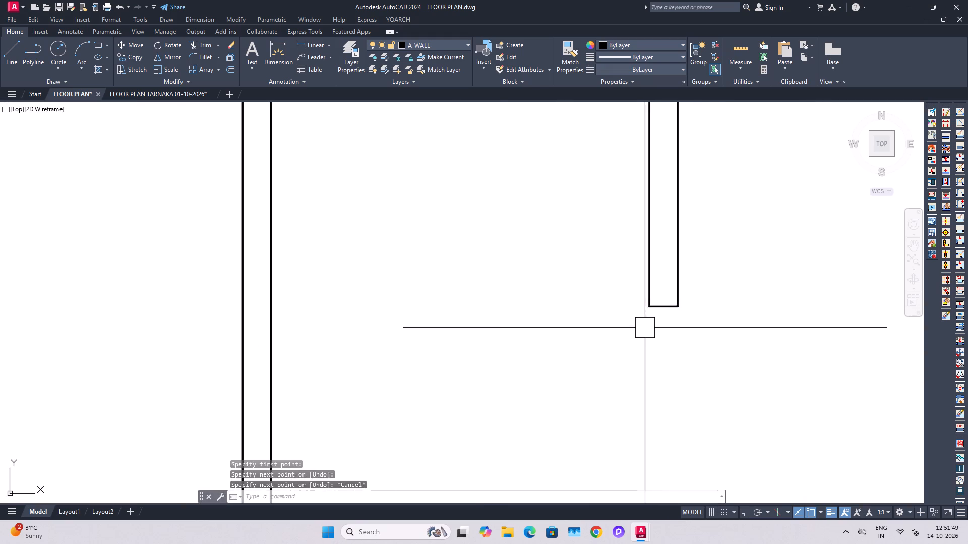
{"action": "scroll", "coordinate": [645, 328], "scroll_direction": "down", "scroll_amount": 4}
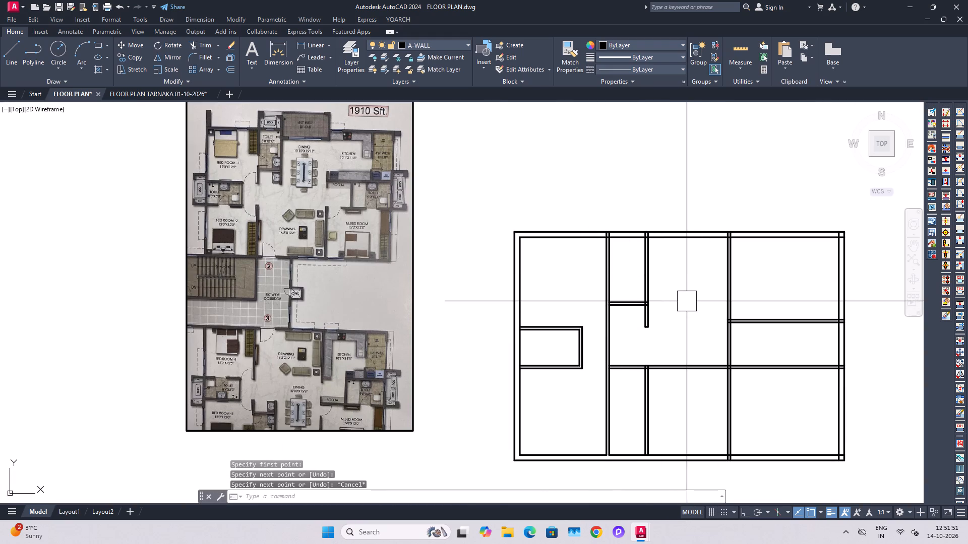
{"action": "scroll", "coordinate": [382, 177], "scroll_direction": "up", "scroll_amount": 1}
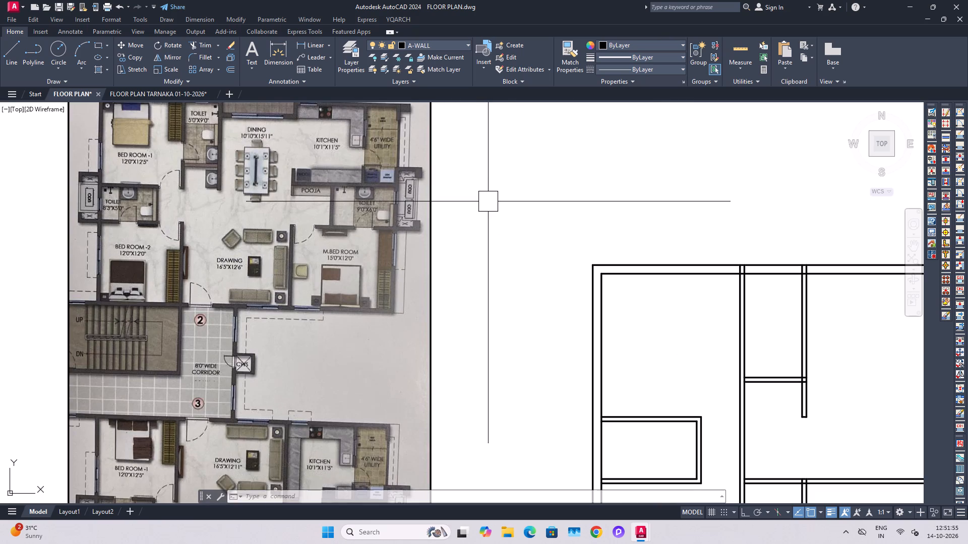
{"action": "scroll", "coordinate": [489, 201], "scroll_direction": "down", "scroll_amount": 1}
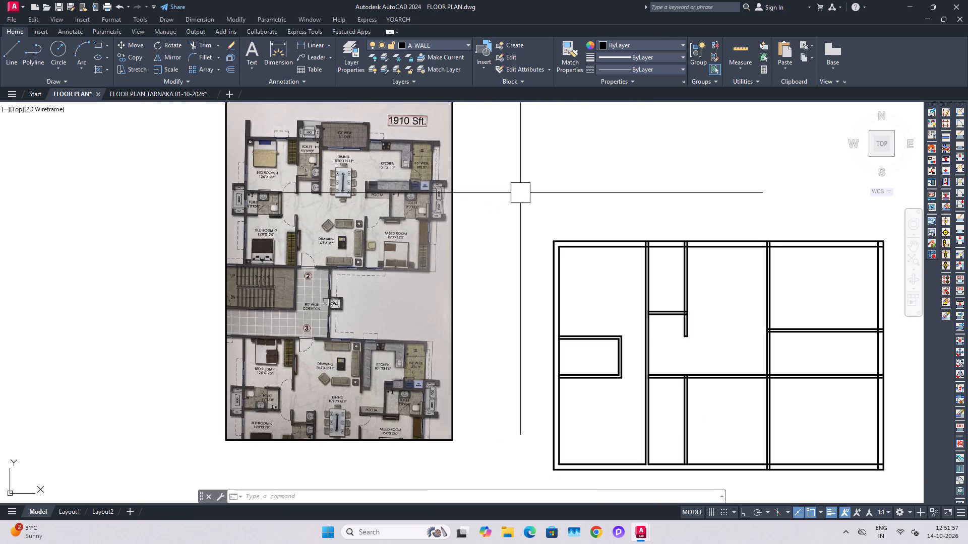
{"action": "middle_click_drag", "start_coordinate": [562, 187], "coordinate": [527, 225]}
{"action": "scroll", "coordinate": [379, 219], "scroll_direction": "up", "scroll_amount": 2}
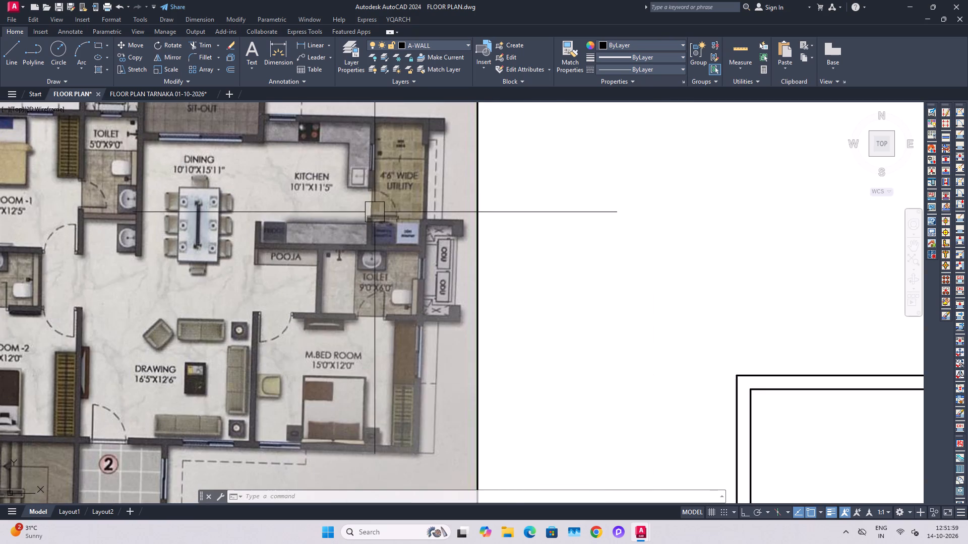
{"action": "scroll", "coordinate": [375, 212], "scroll_direction": "down", "scroll_amount": 2}
Measure the upper-right room's clear width with a linear dimension, and erase the dimension.
{"action": "middle_click_drag", "start_coordinate": [641, 282], "coordinate": [598, 265]}
{"action": "scroll", "coordinate": [669, 310], "scroll_direction": "up", "scroll_amount": 1}
{"action": "key", "text": "Escape"}
{"action": "key", "text": "Escape"}
{"action": "left_click", "coordinate": [321, 44]}
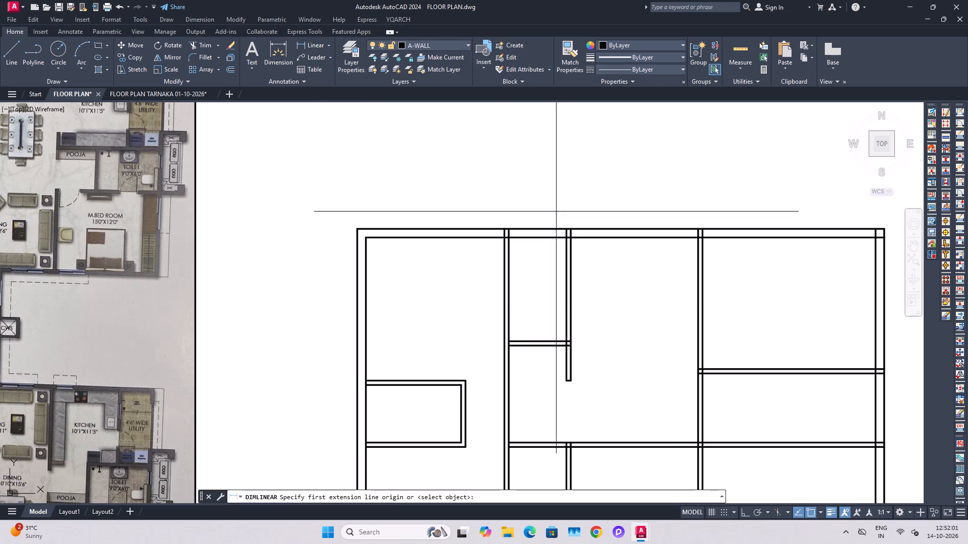
{"action": "left_click_drag", "start_coordinate": [705, 330], "coordinate": [714, 331]}
{"action": "left_click", "coordinate": [878, 328]}
{"action": "left_click", "coordinate": [859, 325]}
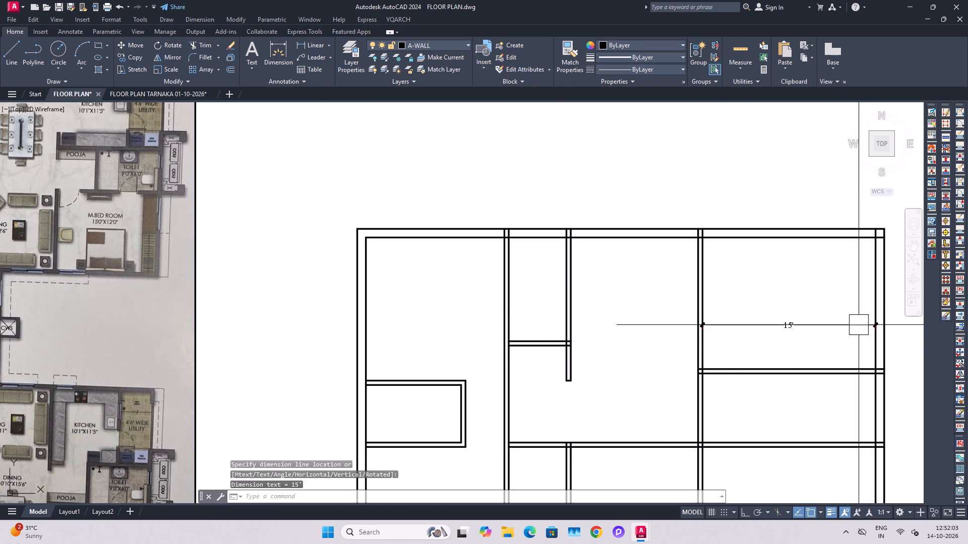
{"action": "left_click", "coordinate": [854, 319]}
{"action": "key", "text": "Delete"}
Check the reference's dining and kitchen sizes, measure the width between the toilet wall and second interior vertical wall, and erase the dimension.
{"action": "scroll", "coordinate": [801, 317], "scroll_direction": "down", "scroll_amount": 1}
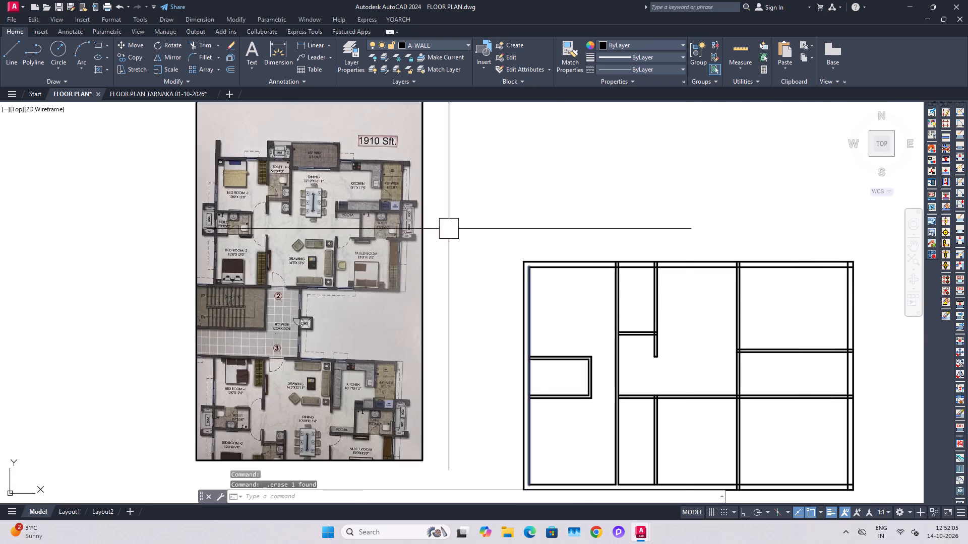
{"action": "scroll", "coordinate": [384, 176], "scroll_direction": "up", "scroll_amount": 3}
{"action": "scroll", "coordinate": [343, 212], "scroll_direction": "down", "scroll_amount": 3}
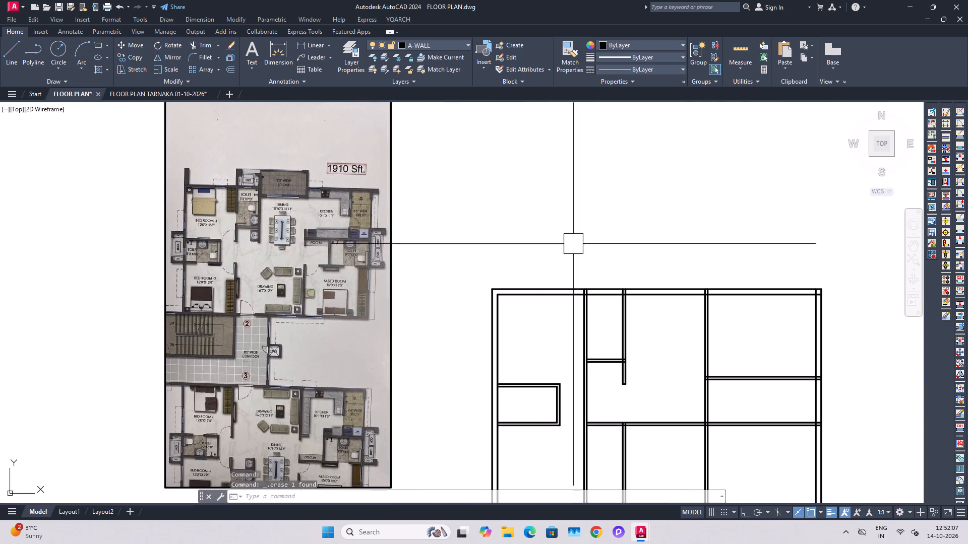
{"action": "scroll", "coordinate": [327, 215], "scroll_direction": "up", "scroll_amount": 2}
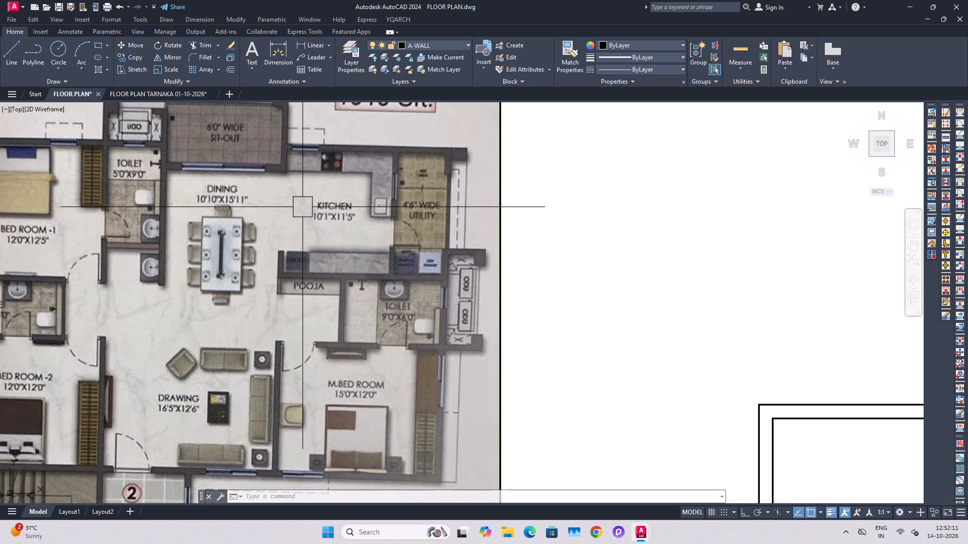
{"action": "scroll", "coordinate": [302, 207], "scroll_direction": "down", "scroll_amount": 2}
{"action": "middle_click_drag", "start_coordinate": [674, 302], "coordinate": [640, 292]}
{"action": "left_click", "coordinate": [313, 42]}
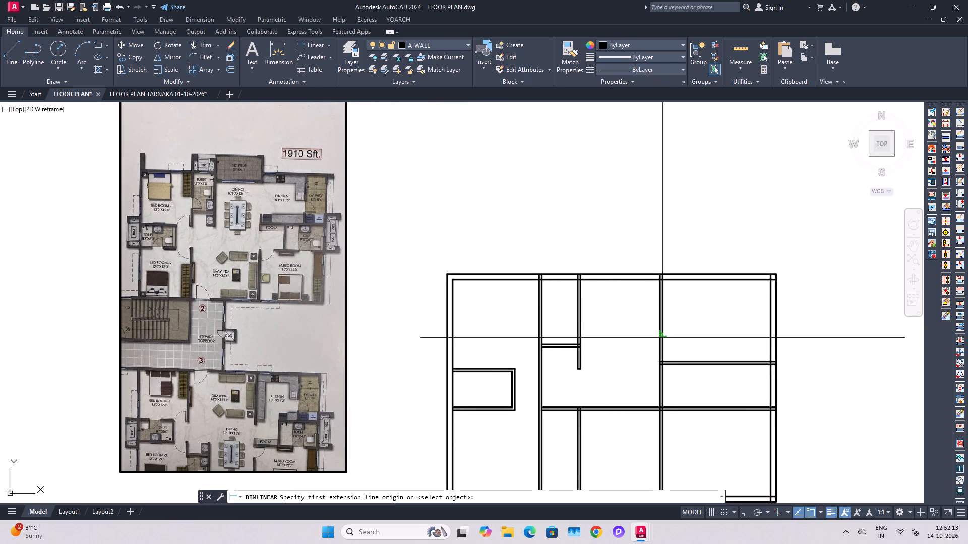
{"action": "scroll", "coordinate": [636, 335], "scroll_direction": "up", "scroll_amount": 2}
{"action": "left_click", "coordinate": [526, 300]}
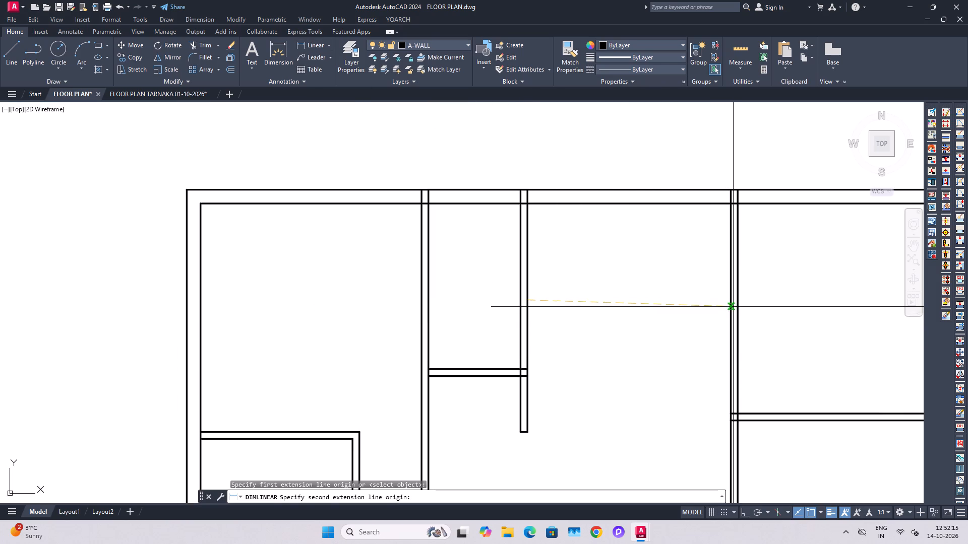
{"action": "left_click", "coordinate": [734, 307]}
{"action": "left_click", "coordinate": [704, 295]}
{"action": "left_click", "coordinate": [642, 303]}
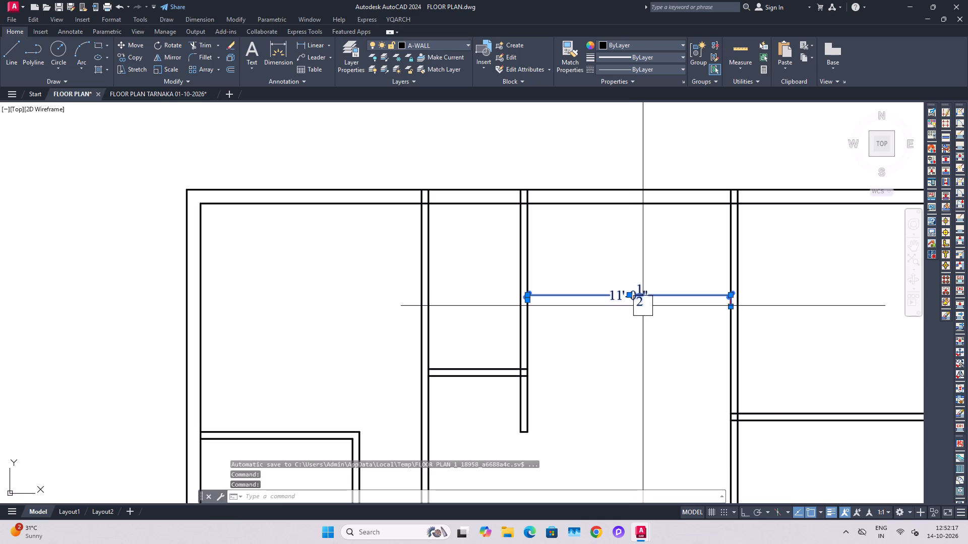
{"action": "key", "text": "Delete"}
Compare the upper rooms of the reference plan with the drafted wall layout.
{"action": "scroll", "coordinate": [645, 309], "scroll_direction": "down", "scroll_amount": 1}
{"action": "middle_click_drag", "start_coordinate": [531, 307], "coordinate": [686, 329]}
{"action": "middle_click_drag", "start_coordinate": [434, 282], "coordinate": [442, 286]}
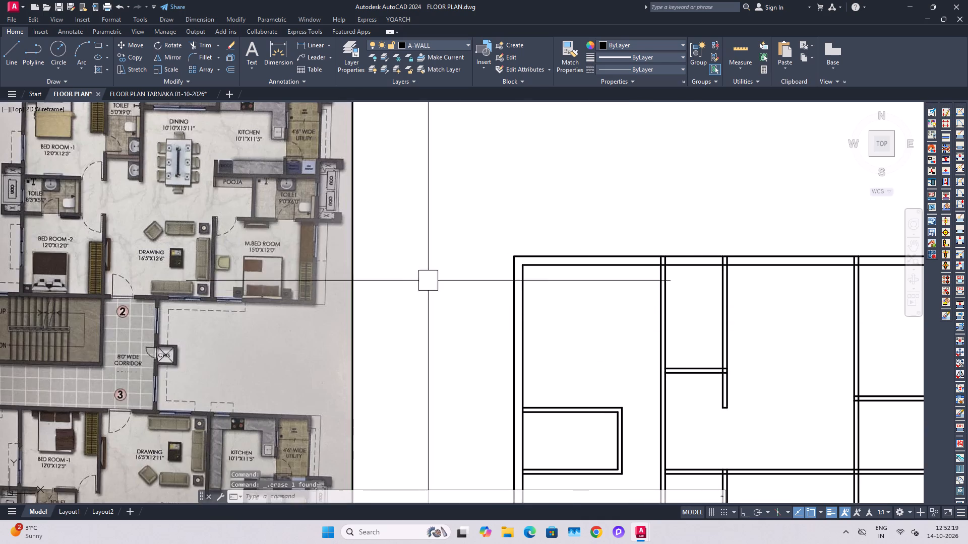
{"action": "middle_click_drag", "start_coordinate": [442, 286], "coordinate": [598, 392]}
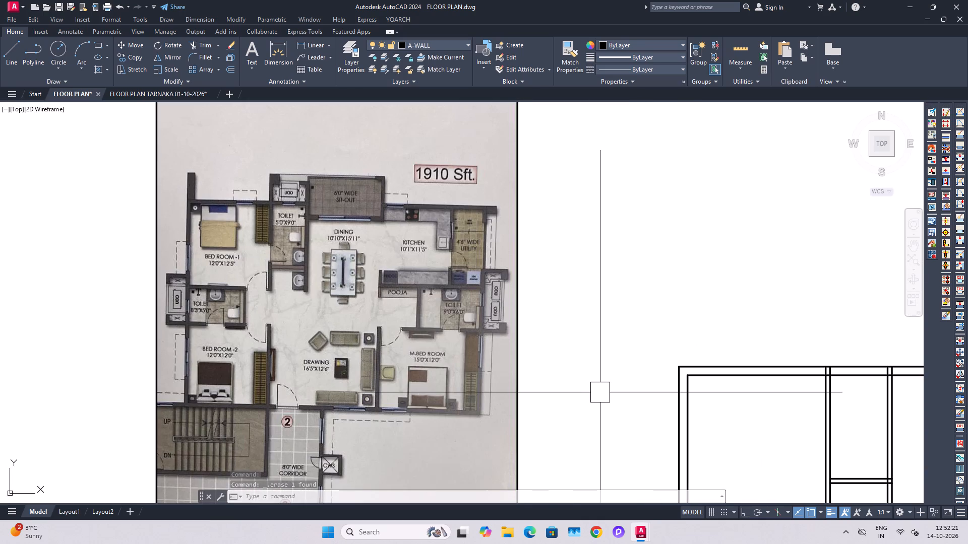
{"action": "middle_click_drag", "start_coordinate": [605, 379], "coordinate": [447, 329]}
{"action": "middle_click_drag", "start_coordinate": [650, 381], "coordinate": [585, 356]}
{"action": "key", "text": "Escape"}
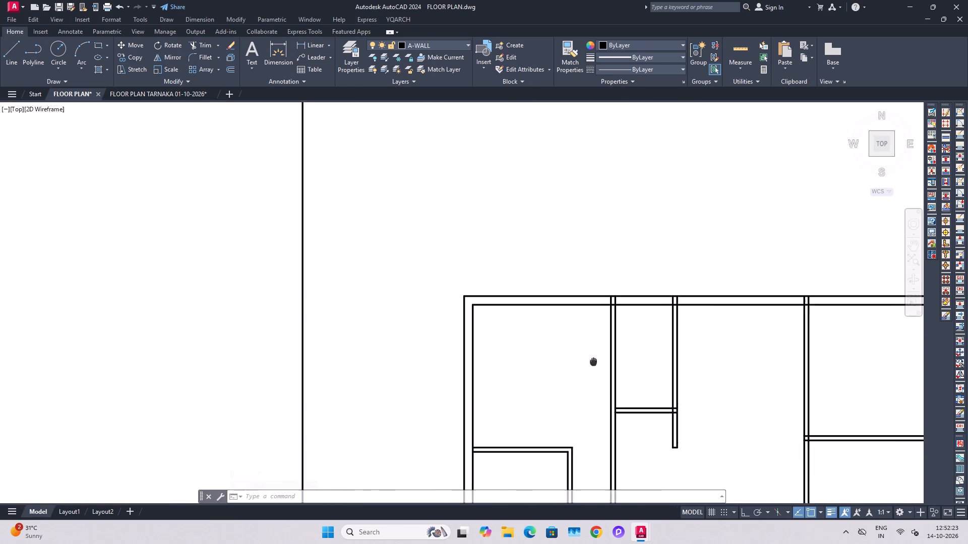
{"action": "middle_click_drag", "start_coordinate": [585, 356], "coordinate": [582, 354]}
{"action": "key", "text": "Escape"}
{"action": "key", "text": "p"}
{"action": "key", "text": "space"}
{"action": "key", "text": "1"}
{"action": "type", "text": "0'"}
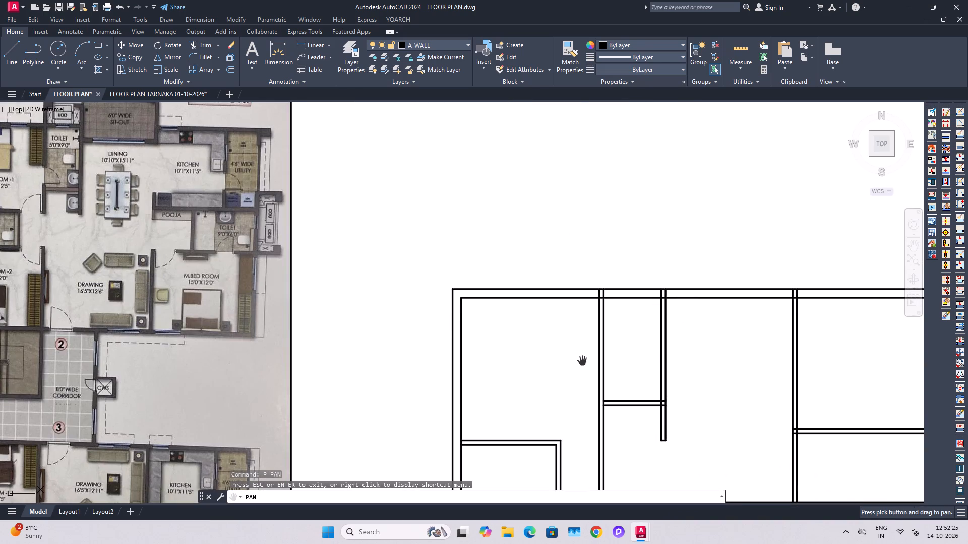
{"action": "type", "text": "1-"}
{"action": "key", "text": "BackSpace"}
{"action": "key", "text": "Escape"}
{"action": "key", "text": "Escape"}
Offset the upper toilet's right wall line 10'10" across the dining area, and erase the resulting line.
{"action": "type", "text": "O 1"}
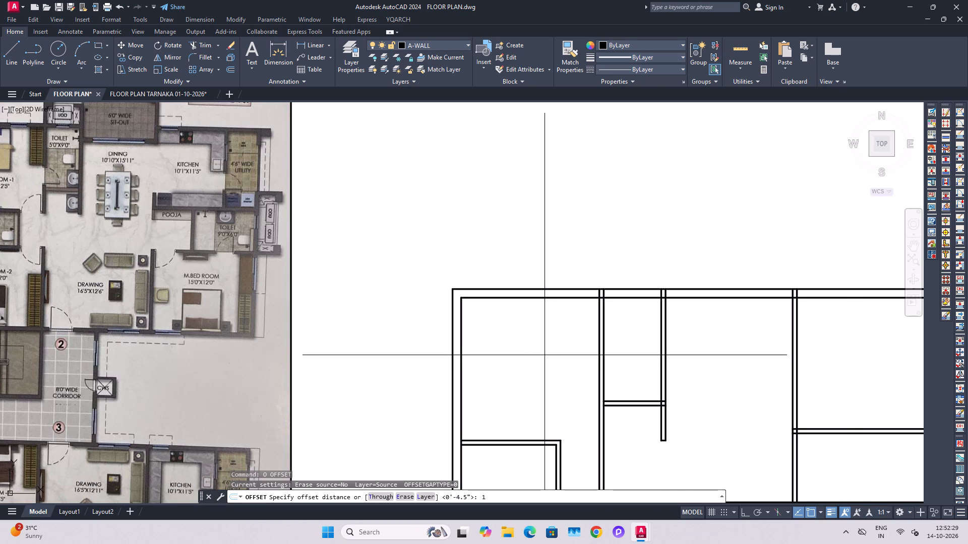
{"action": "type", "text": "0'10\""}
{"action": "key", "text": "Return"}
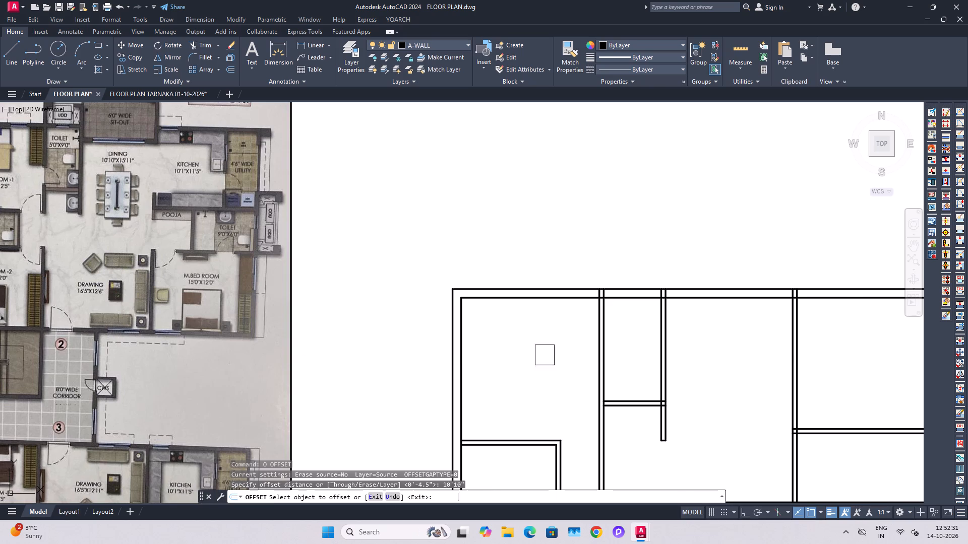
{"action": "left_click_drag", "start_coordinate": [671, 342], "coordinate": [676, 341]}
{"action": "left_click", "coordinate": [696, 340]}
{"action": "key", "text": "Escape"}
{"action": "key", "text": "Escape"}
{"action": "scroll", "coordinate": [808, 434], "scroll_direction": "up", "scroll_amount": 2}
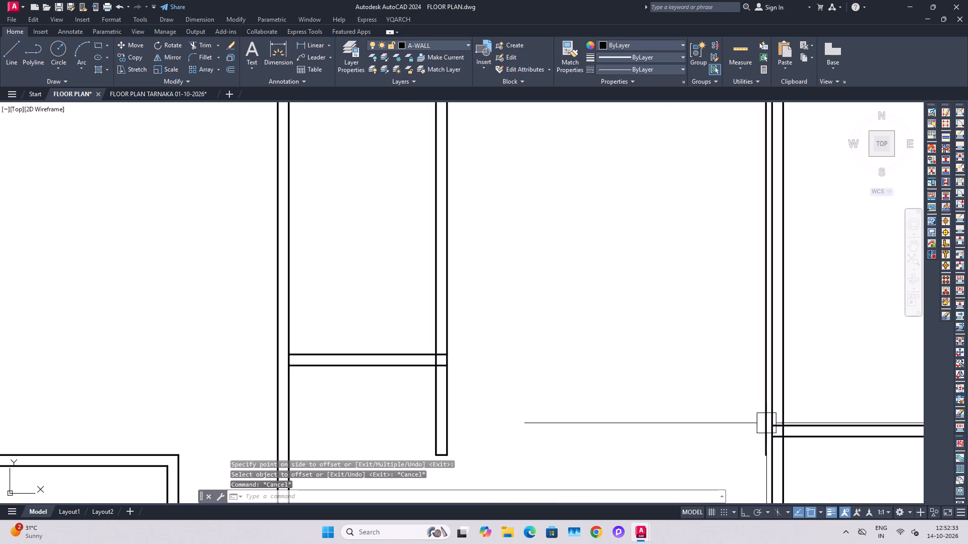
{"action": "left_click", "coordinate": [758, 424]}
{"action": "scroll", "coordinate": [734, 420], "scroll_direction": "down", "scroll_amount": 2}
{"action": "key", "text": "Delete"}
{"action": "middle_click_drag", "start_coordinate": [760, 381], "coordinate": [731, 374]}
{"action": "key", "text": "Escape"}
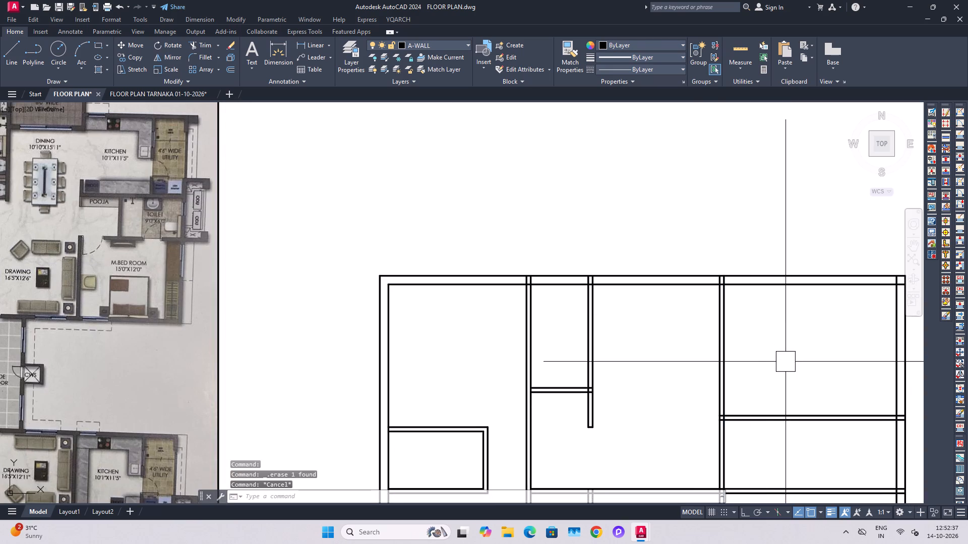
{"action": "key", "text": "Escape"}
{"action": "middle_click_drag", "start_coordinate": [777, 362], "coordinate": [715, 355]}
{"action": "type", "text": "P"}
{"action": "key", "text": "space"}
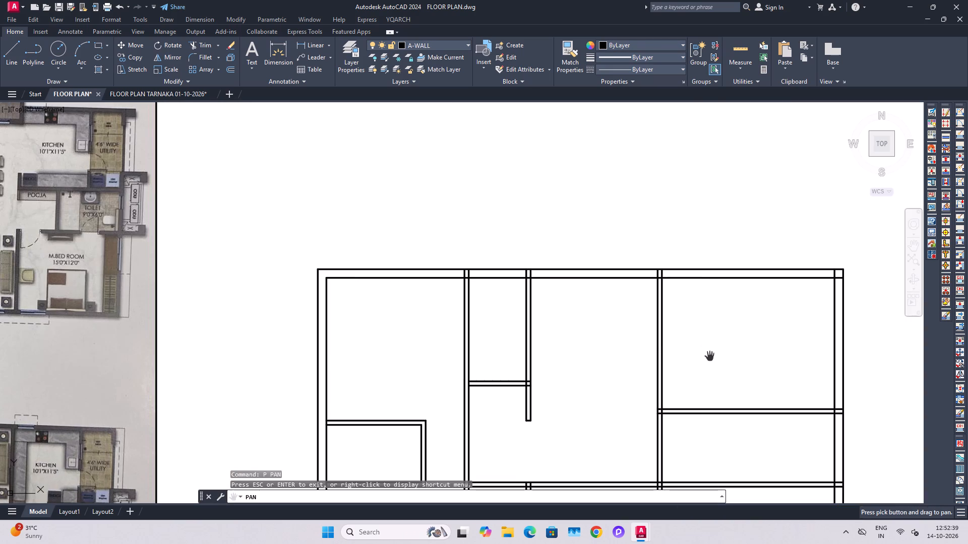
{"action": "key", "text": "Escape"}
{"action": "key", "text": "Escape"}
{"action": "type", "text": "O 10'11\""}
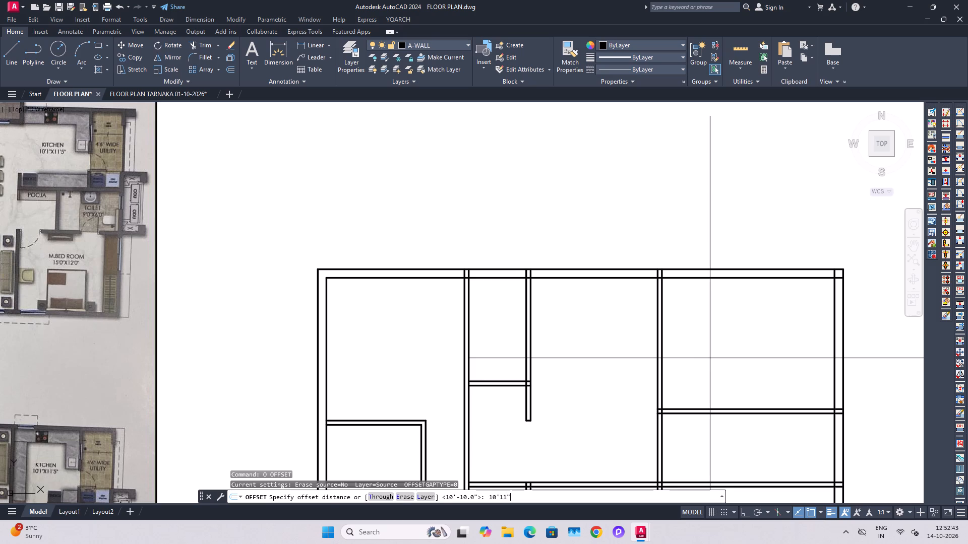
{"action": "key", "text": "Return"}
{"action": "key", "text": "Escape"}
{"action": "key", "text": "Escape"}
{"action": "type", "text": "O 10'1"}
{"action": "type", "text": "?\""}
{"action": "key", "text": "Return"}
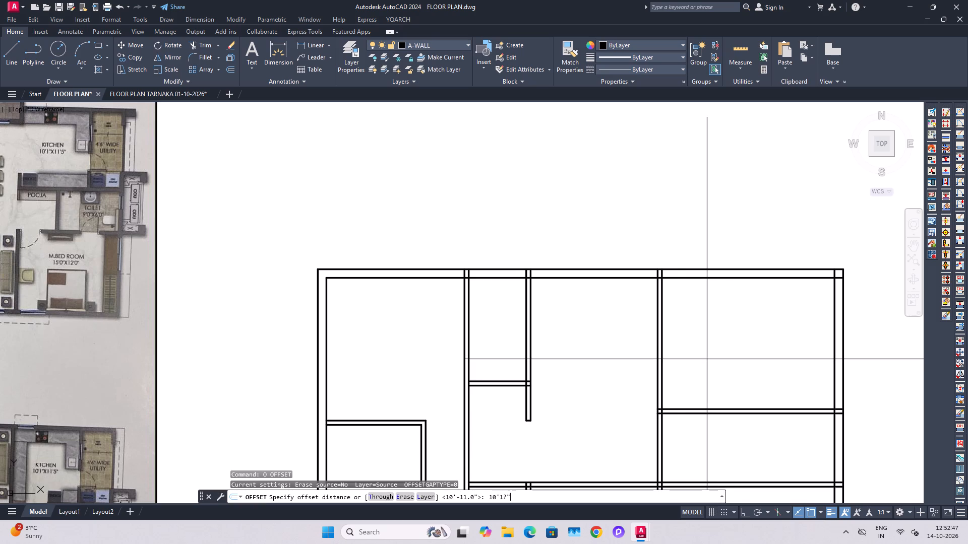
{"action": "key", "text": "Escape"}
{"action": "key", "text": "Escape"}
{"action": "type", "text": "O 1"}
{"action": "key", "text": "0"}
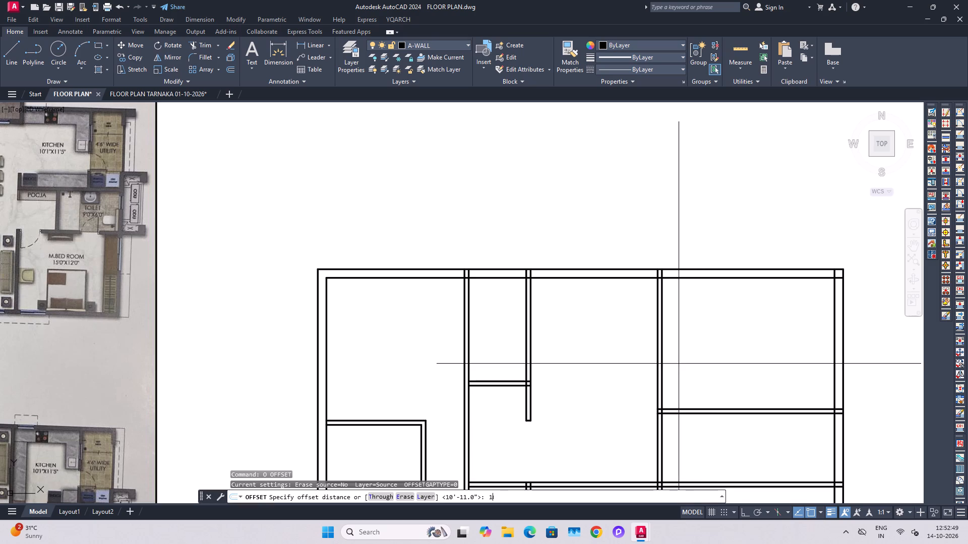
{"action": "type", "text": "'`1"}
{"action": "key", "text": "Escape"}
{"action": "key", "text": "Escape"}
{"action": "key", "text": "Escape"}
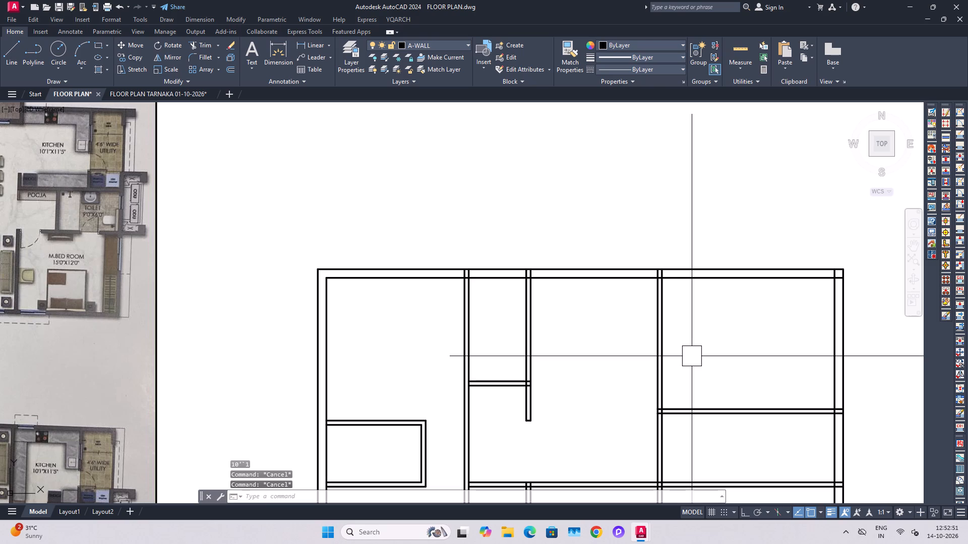
Offset the kitchen's left wall line 10'1" to the right to start the kitchen–utility partition.
{"action": "type", "text": "O 10'1\""}
{"action": "key", "text": "Return"}
{"action": "left_click", "coordinate": [668, 354]}
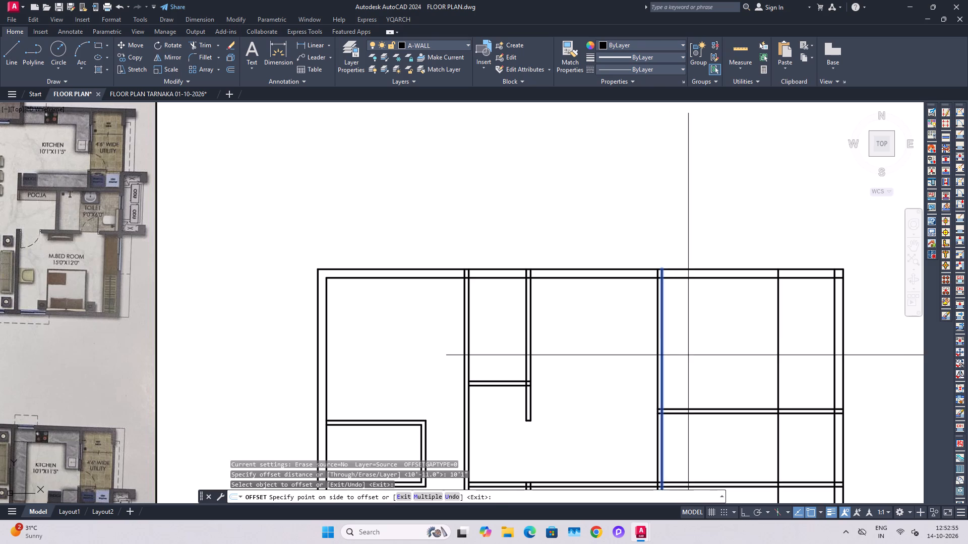
{"action": "left_click_drag", "start_coordinate": [689, 355], "coordinate": [695, 356]}
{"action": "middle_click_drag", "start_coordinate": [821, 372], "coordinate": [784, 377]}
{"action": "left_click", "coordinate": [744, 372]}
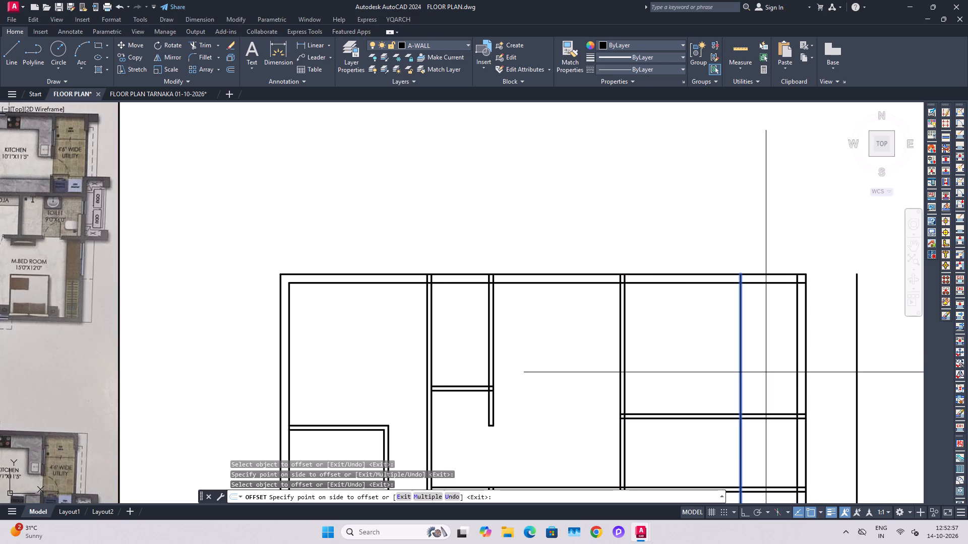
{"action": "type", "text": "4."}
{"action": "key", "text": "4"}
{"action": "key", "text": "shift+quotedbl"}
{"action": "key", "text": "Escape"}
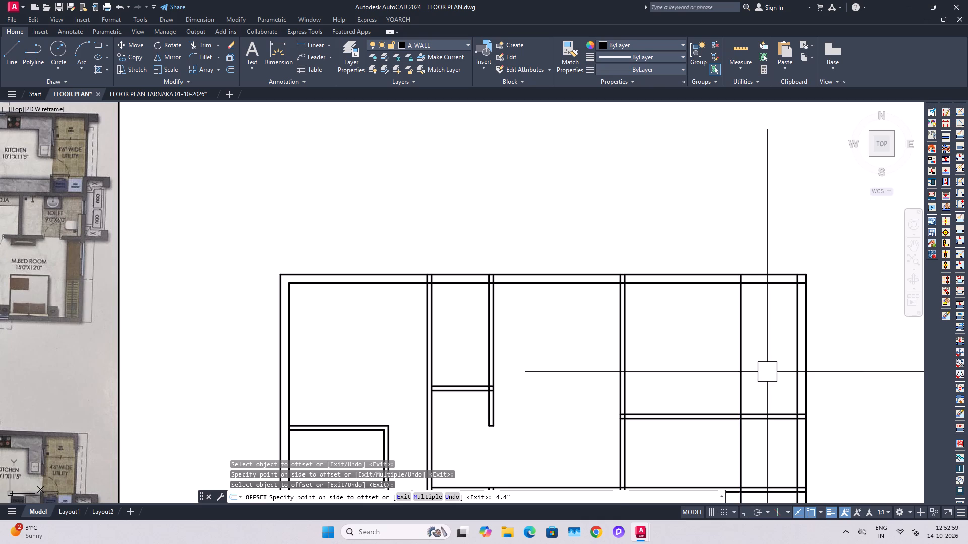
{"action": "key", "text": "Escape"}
Offset the kitchen–utility partition line 4.5" toward the utility to give the partition its thickness.
{"action": "key", "text": "space"}
{"action": "key", "text": "3"}
{"action": "key", "text": "BackSpace"}
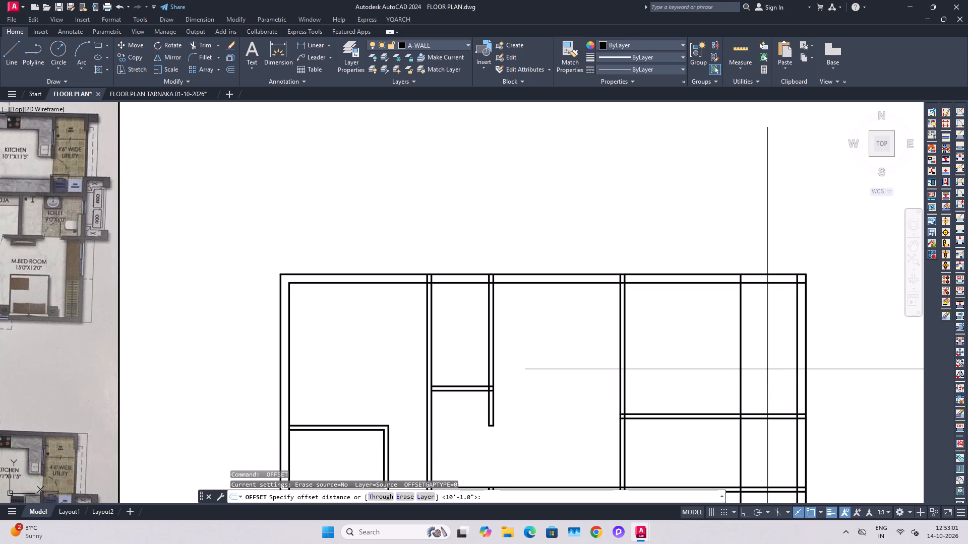
{"action": "key", "text": "4"}
{"action": "key", "text": "period"}
{"action": "type", "text": "5\""}
{"action": "key", "text": "Return"}
{"action": "left_click", "coordinate": [747, 368]}
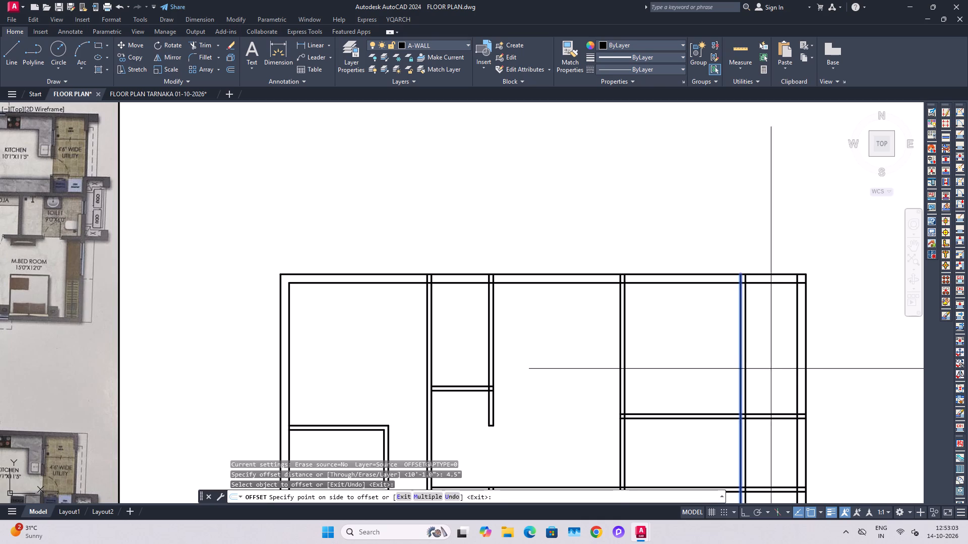
{"action": "left_click", "coordinate": [772, 369]}
{"action": "key", "text": "Escape"}
{"action": "key", "text": "Escape"}
Trim the partition lines below the kitchen's lower wall and clear the crossing segments at that junction.
{"action": "key", "text": "t"}
{"action": "key", "text": "r"}
{"action": "key", "text": "space"}
{"action": "left_click", "coordinate": [764, 448]}
{"action": "left_click", "coordinate": [716, 447]}
{"action": "scroll", "coordinate": [761, 420], "scroll_direction": "up", "scroll_amount": 2}
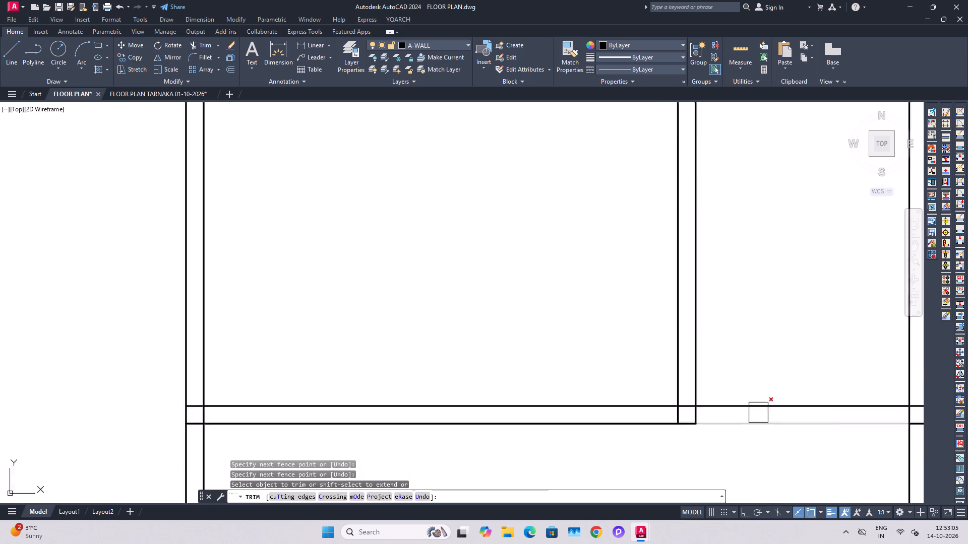
{"action": "scroll", "coordinate": [753, 409], "scroll_direction": "up", "scroll_amount": 3}
{"action": "left_click", "coordinate": [599, 429]}
{"action": "left_click", "coordinate": [647, 430]}
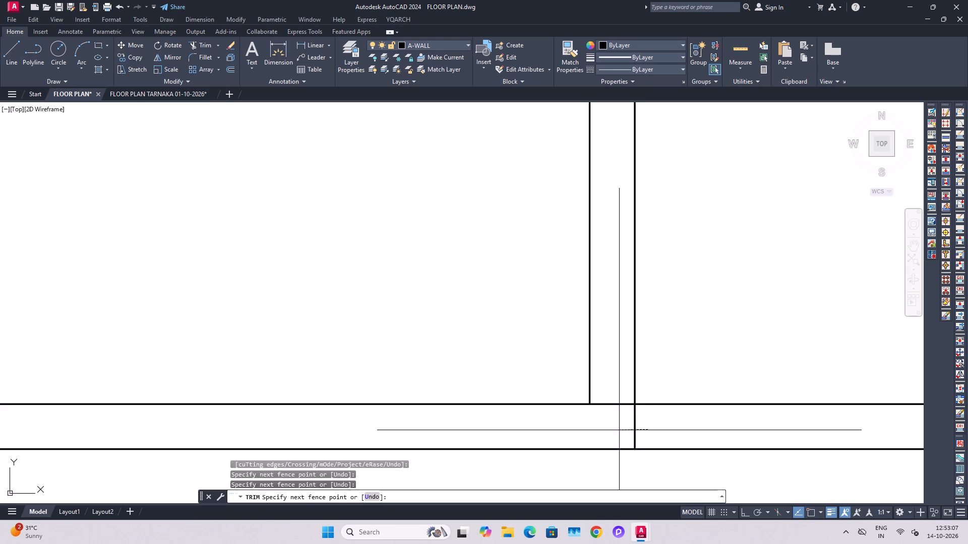
{"action": "left_click", "coordinate": [619, 430]}
{"action": "left_click", "coordinate": [617, 405]}
{"action": "scroll", "coordinate": [619, 404], "scroll_direction": "down", "scroll_amount": 4}
{"action": "key", "text": "Escape"}
{"action": "key", "text": "Escape"}
{"action": "key", "text": "Escape"}
Trim the partition's upper ends and the crossing segment where it meets the top outer wall.
{"action": "middle_click_drag", "start_coordinate": [626, 191], "coordinate": [648, 241]}
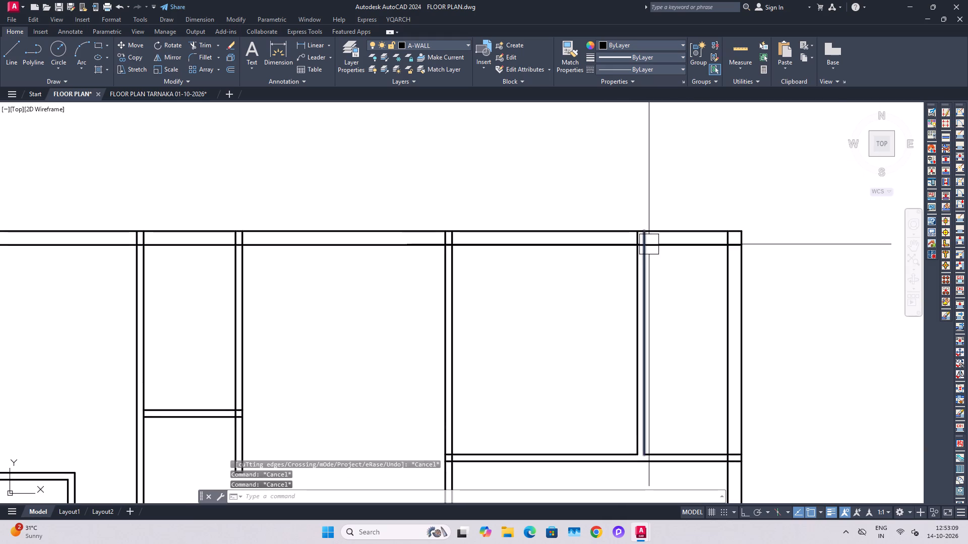
{"action": "key", "text": "t"}
{"action": "key", "text": "r"}
{"action": "key", "text": "space"}
{"action": "scroll", "coordinate": [637, 246], "scroll_direction": "up", "scroll_amount": 4}
{"action": "left_click_drag", "start_coordinate": [639, 205], "coordinate": [652, 210]}
{"action": "left_click", "coordinate": [660, 238]}
{"action": "left_click", "coordinate": [691, 214]}
{"action": "key", "text": "Escape"}
{"action": "scroll", "coordinate": [655, 217], "scroll_direction": "down", "scroll_amount": 4}
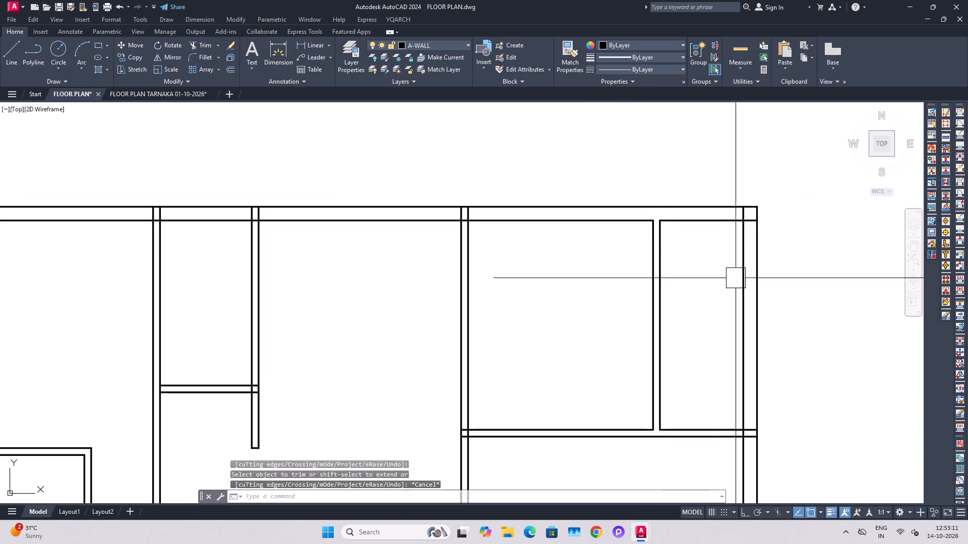
{"action": "key", "text": "Escape"}
Measure the utility's width to the right outer wall's outer and inner lines with linear dimensions, erasing each one.
{"action": "left_click", "coordinate": [295, 45]}
{"action": "left_click", "coordinate": [665, 294]}
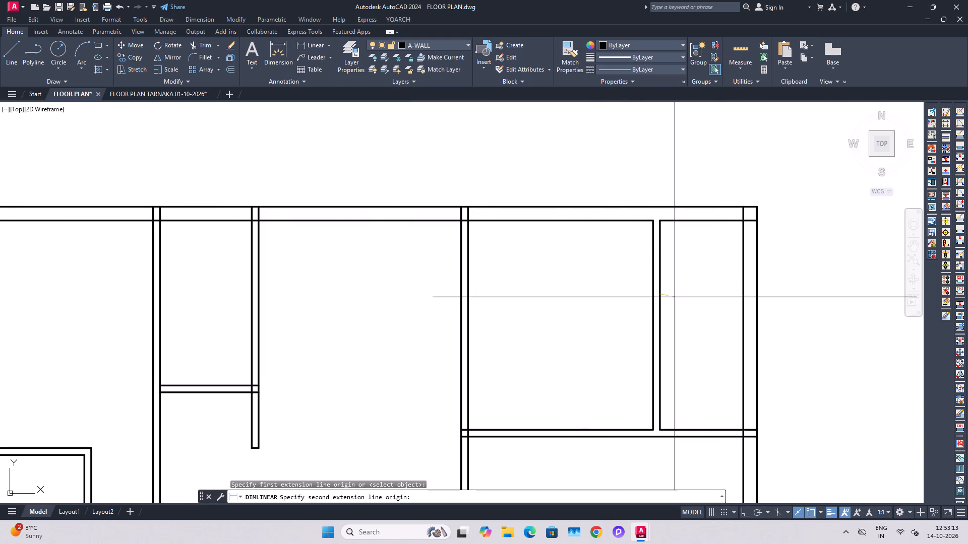
{"action": "left_click", "coordinate": [756, 299]}
{"action": "left_click", "coordinate": [745, 293]}
{"action": "left_click", "coordinate": [708, 298]}
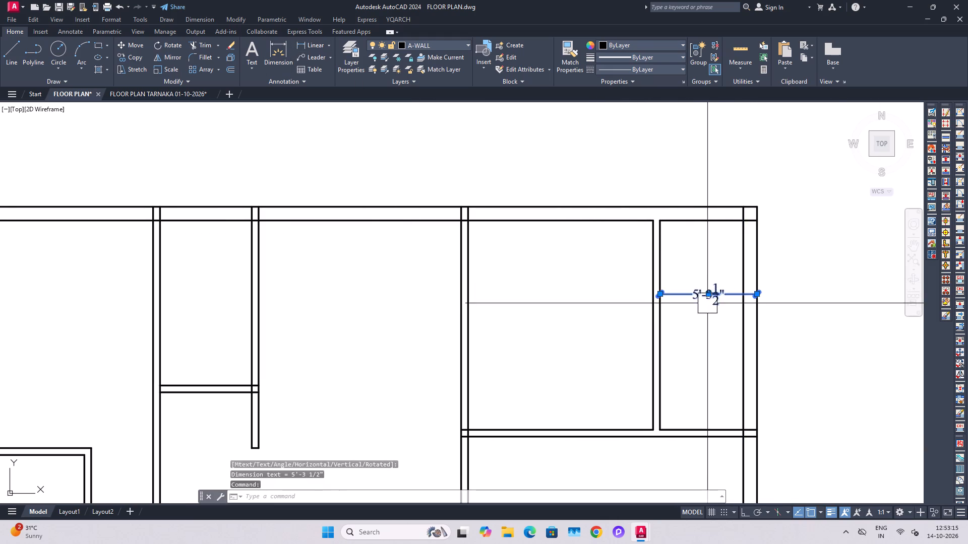
{"action": "key", "text": "Delete"}
{"action": "middle_click_drag", "start_coordinate": [696, 314], "coordinate": [705, 326]}
{"action": "left_click", "coordinate": [315, 45]}
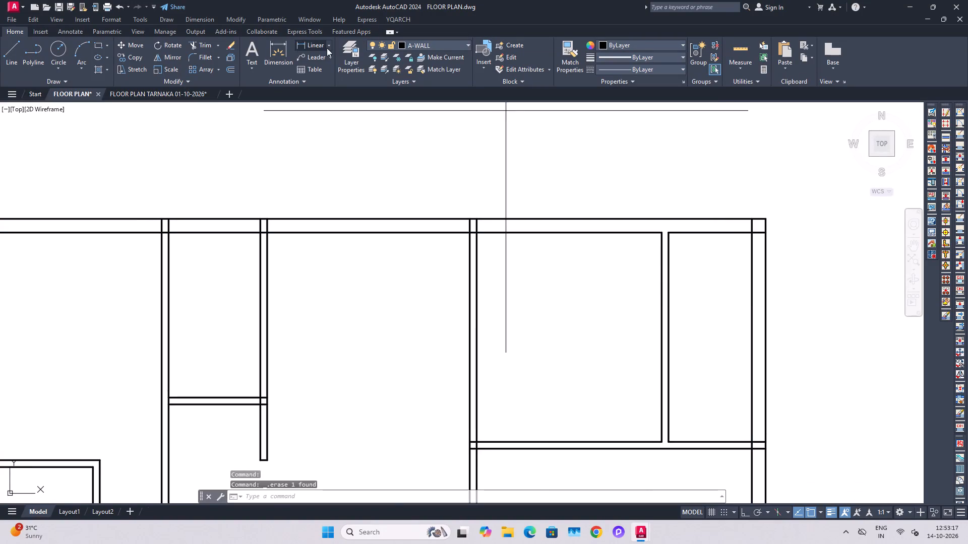
{"action": "left_click", "coordinate": [667, 297]}
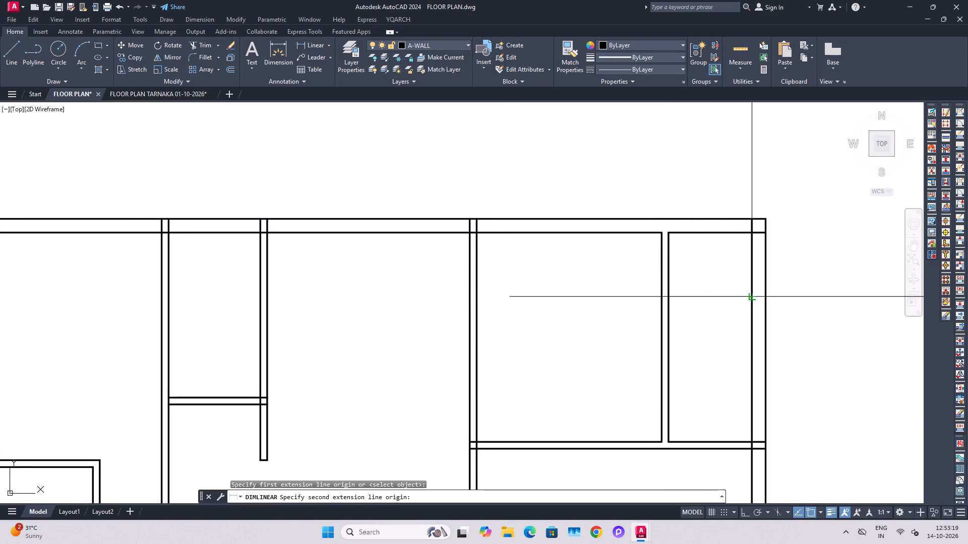
{"action": "left_click", "coordinate": [755, 299]}
{"action": "left_click", "coordinate": [746, 277]}
{"action": "left_click", "coordinate": [717, 275]}
{"action": "key", "text": "Delete"}
Trim the right outer wall's inner line away alongside the utility, down through the kitchen's lower wall.
{"action": "left_click", "coordinate": [748, 314]}
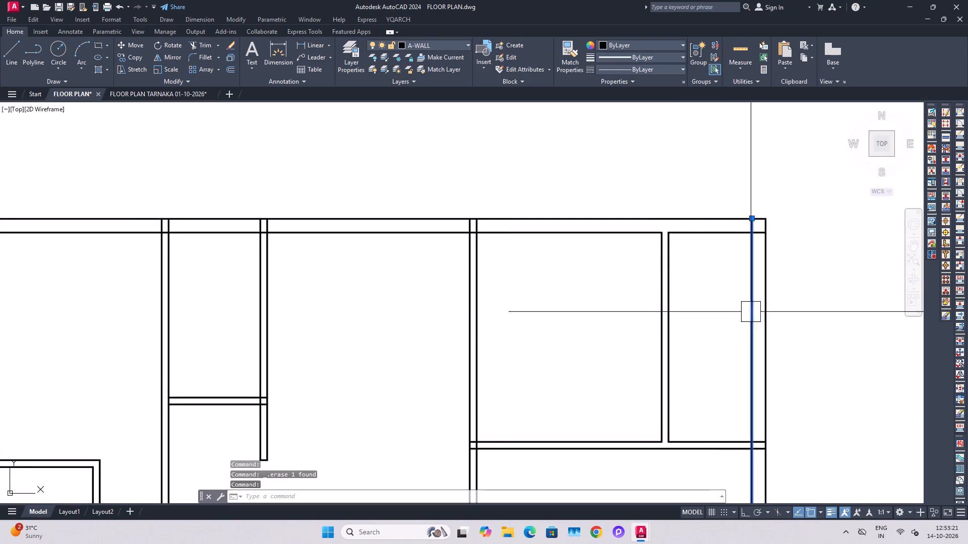
{"action": "key", "text": "Escape"}
{"action": "key", "text": "Escape"}
{"action": "type", "text": "TR"}
{"action": "key", "text": "space"}
{"action": "scroll", "coordinate": [756, 318], "scroll_direction": "down", "scroll_amount": 2}
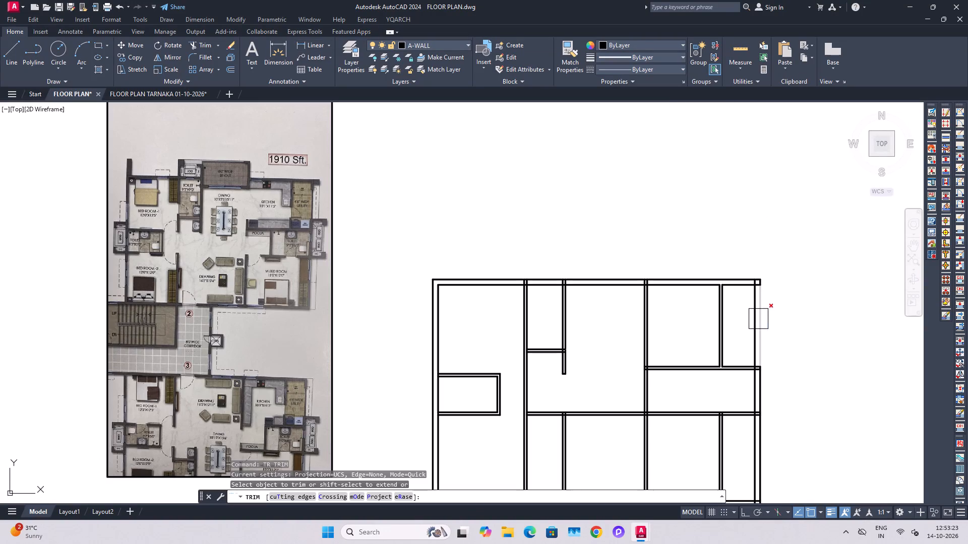
{"action": "scroll", "coordinate": [751, 380], "scroll_direction": "up", "scroll_amount": 3}
{"action": "scroll", "coordinate": [763, 336], "scroll_direction": "up", "scroll_amount": 3}
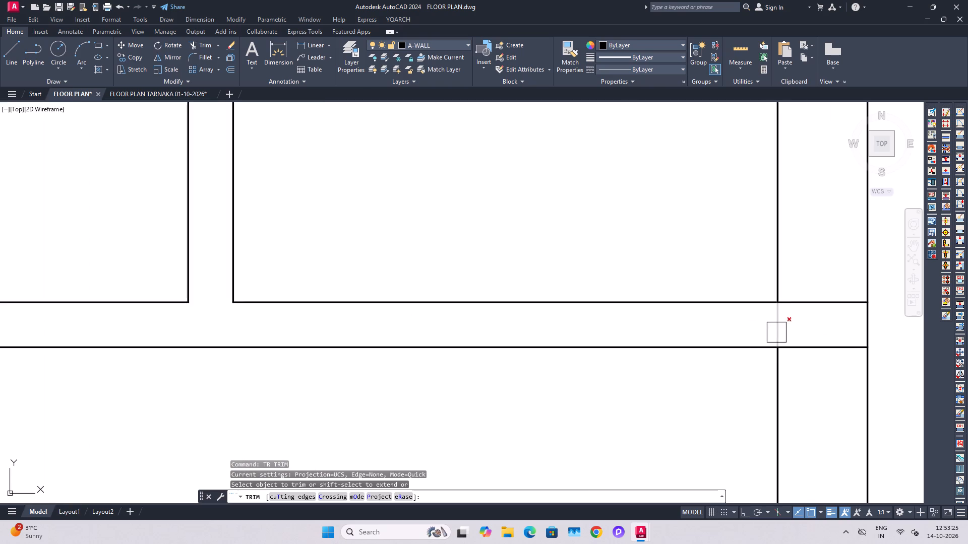
{"action": "left_click", "coordinate": [778, 332]}
{"action": "left_click", "coordinate": [781, 286]}
{"action": "scroll", "coordinate": [775, 284], "scroll_direction": "down", "scroll_amount": 4}
{"action": "middle_click_drag", "start_coordinate": [760, 240], "coordinate": [749, 332]}
{"action": "key", "text": "Escape"}
{"action": "key", "text": "Escape"}
{"action": "key", "text": "Escape"}
{"action": "key", "text": "Escape"}
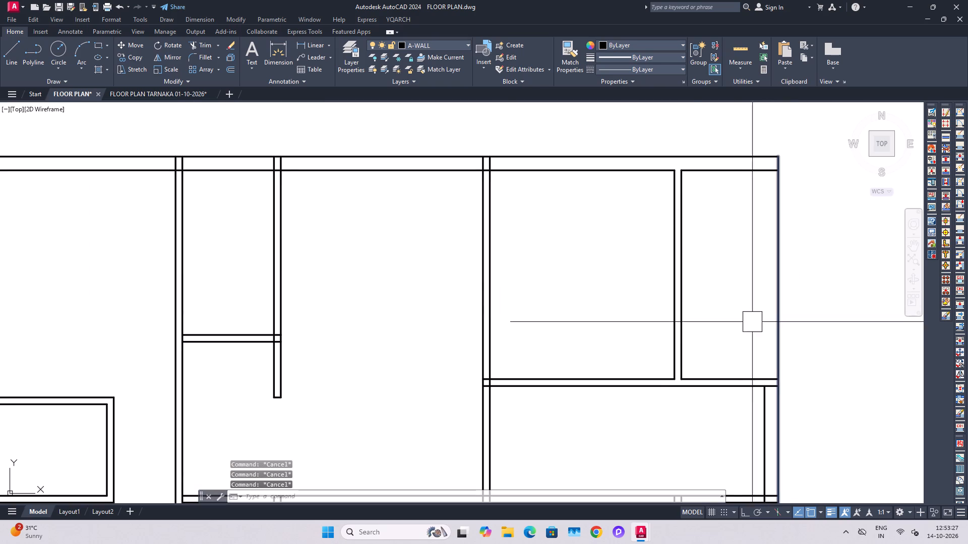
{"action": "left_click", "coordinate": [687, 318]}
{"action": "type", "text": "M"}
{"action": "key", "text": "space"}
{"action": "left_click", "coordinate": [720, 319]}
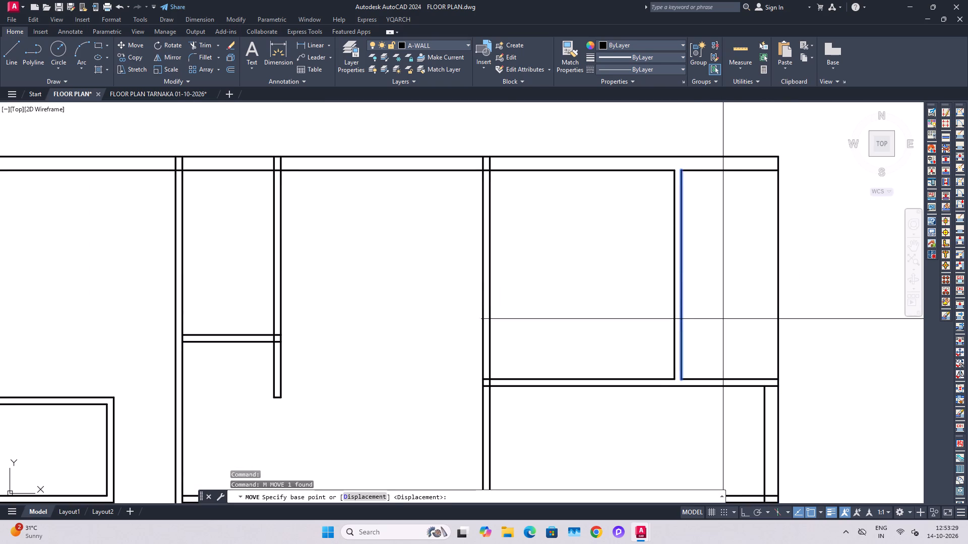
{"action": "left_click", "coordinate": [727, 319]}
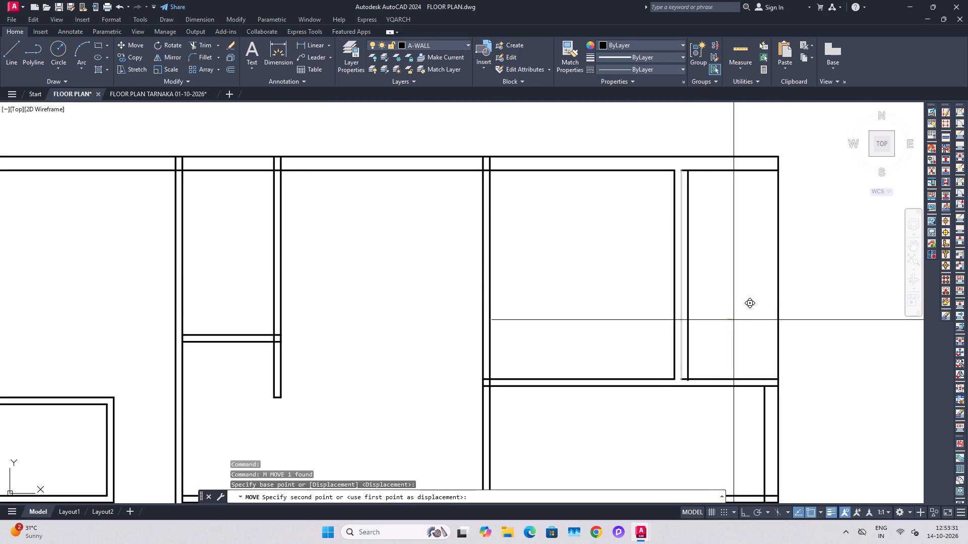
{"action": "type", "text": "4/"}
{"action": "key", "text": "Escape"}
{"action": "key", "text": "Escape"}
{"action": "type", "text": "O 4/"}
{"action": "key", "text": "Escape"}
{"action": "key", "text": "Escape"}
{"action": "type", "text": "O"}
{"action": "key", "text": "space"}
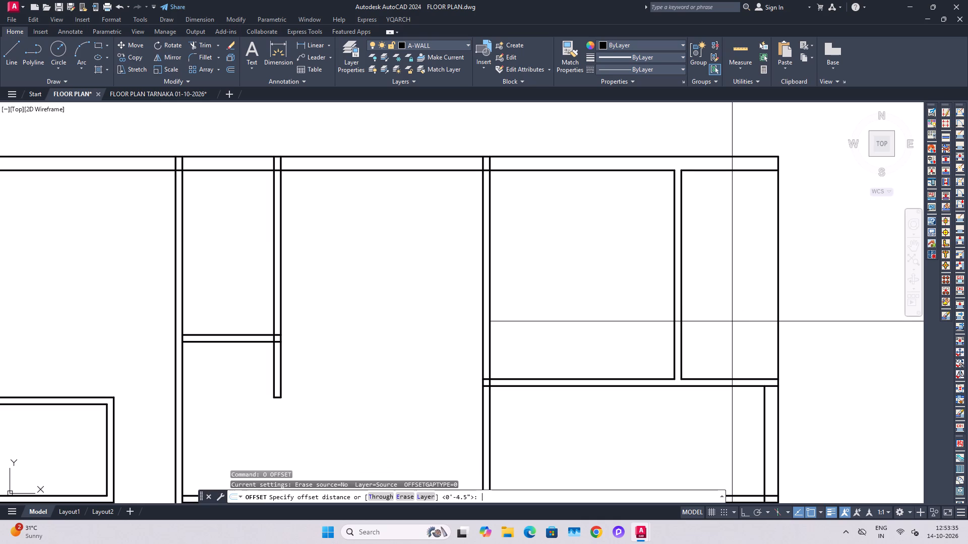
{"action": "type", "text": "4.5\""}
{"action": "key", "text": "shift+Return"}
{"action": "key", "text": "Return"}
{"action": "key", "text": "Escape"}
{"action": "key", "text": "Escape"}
Offset the partition's utility-side line 4.5" further into the utility, and erase the original line.
{"action": "key", "text": "o"}
{"action": "key", "text": "space"}
{"action": "type", "text": "4"}
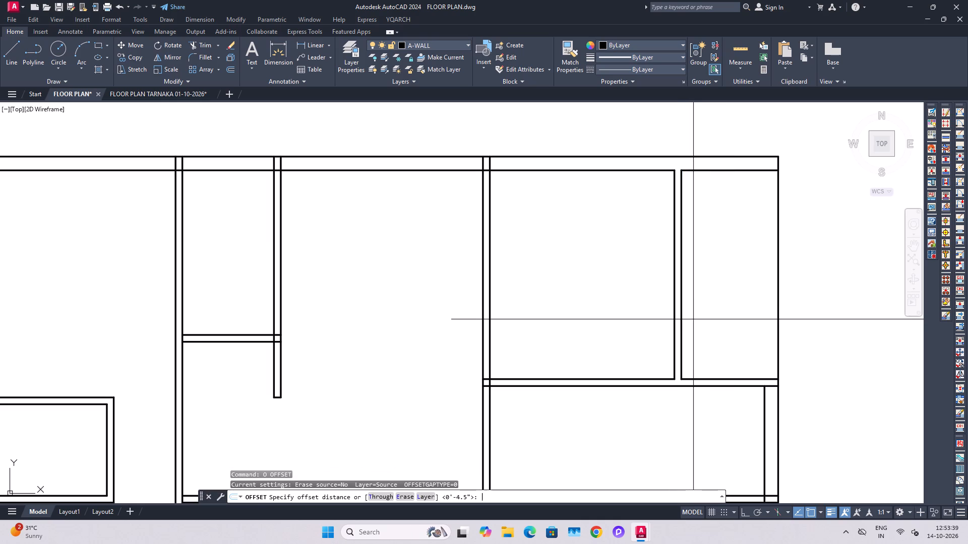
{"action": "key", "text": "period"}
{"action": "type", "text": "5\""}
{"action": "key", "text": "Return"}
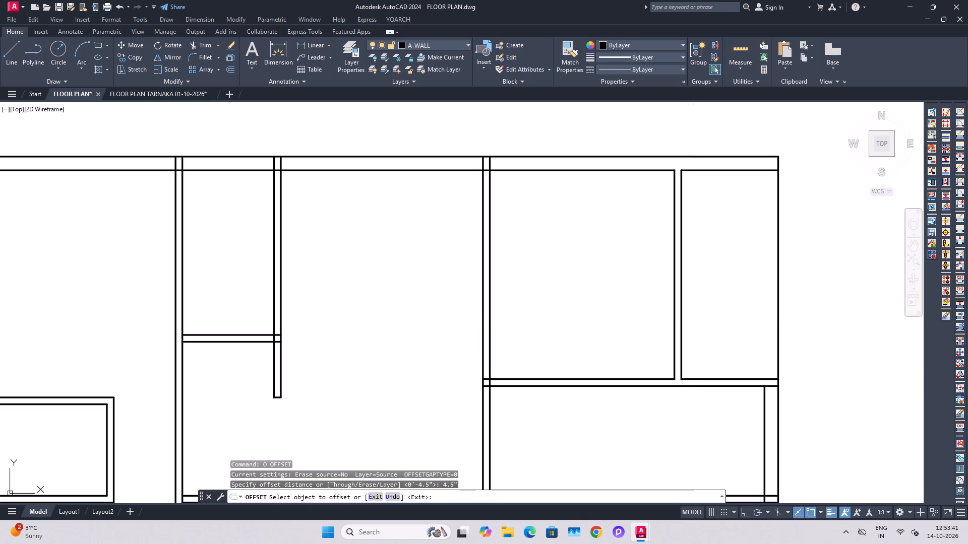
{"action": "left_click", "coordinate": [688, 321]}
{"action": "left_click", "coordinate": [744, 321]}
{"action": "key", "text": "Escape"}
{"action": "scroll", "coordinate": [687, 331], "scroll_direction": "up", "scroll_amount": 2}
{"action": "left_click", "coordinate": [678, 337]}
{"action": "scroll", "coordinate": [677, 338], "scroll_direction": "down", "scroll_amount": 2}
{"action": "key", "text": "Delete"}
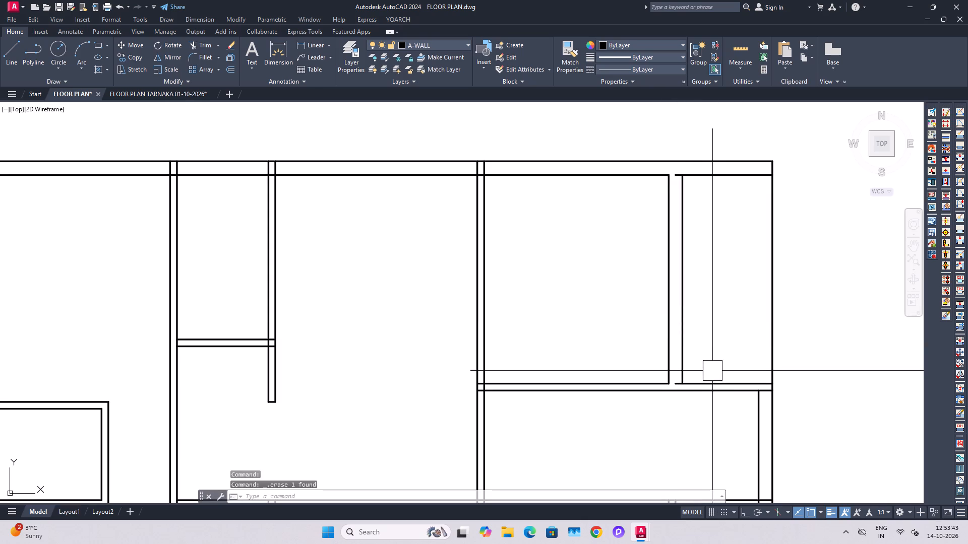
Fillet the partition's new utility-side line with the utility's lower wall line at radius 0 to form a corner.
{"action": "type", "text": "F"}
{"action": "key", "text": "space"}
{"action": "left_click", "coordinate": [713, 376]}
{"action": "left_click", "coordinate": [689, 358]}
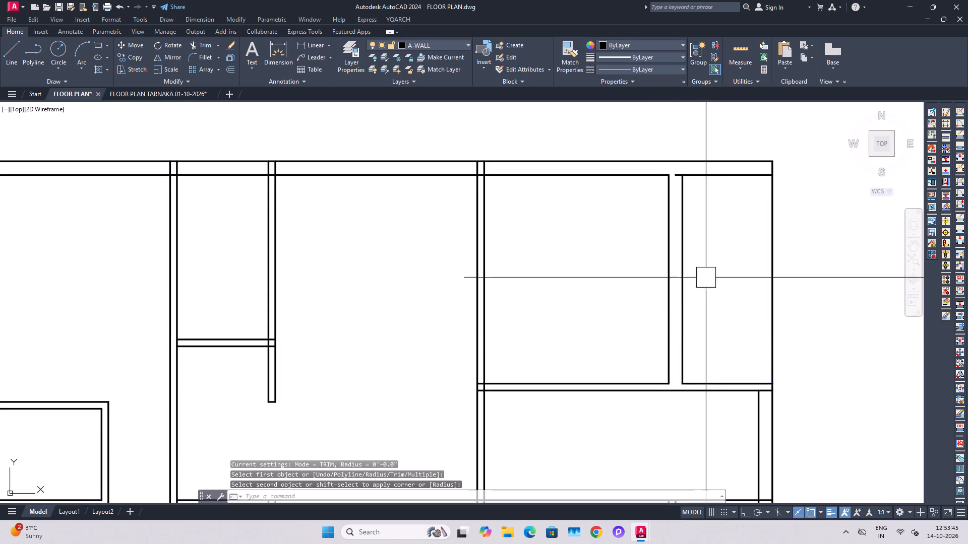
Fillet the partition's utility-side line with the top outer wall's inner line to form the utility's upper corner.
{"action": "middle_click_drag", "start_coordinate": [704, 278], "coordinate": [712, 327]}
{"action": "key", "text": "f"}
{"action": "key", "text": "space"}
{"action": "left_click", "coordinate": [686, 256]}
{"action": "left_click", "coordinate": [720, 228]}
Move the utility's lower wall line 4.5" up into the utility.
{"action": "scroll", "coordinate": [767, 258], "scroll_direction": "down", "scroll_amount": 2}
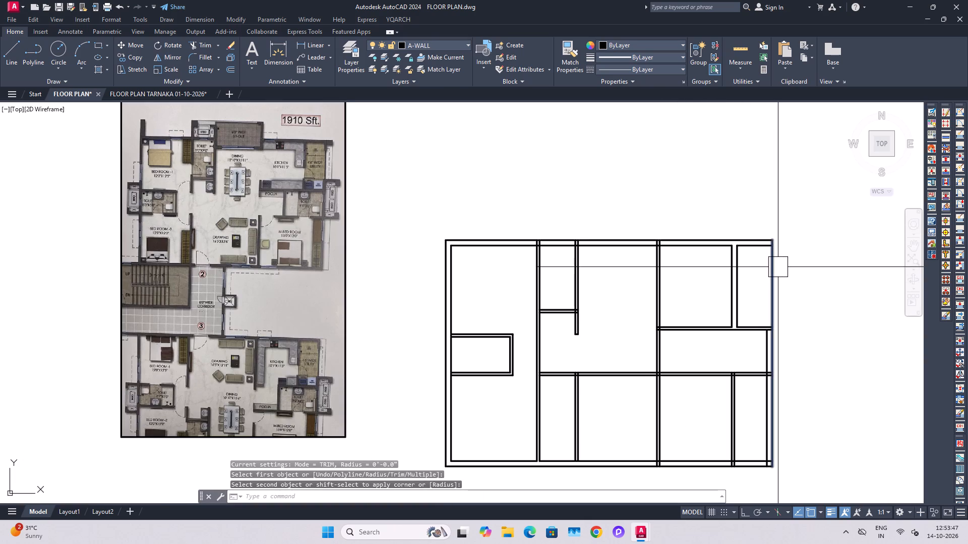
{"action": "scroll", "coordinate": [344, 144], "scroll_direction": "up", "scroll_amount": 3}
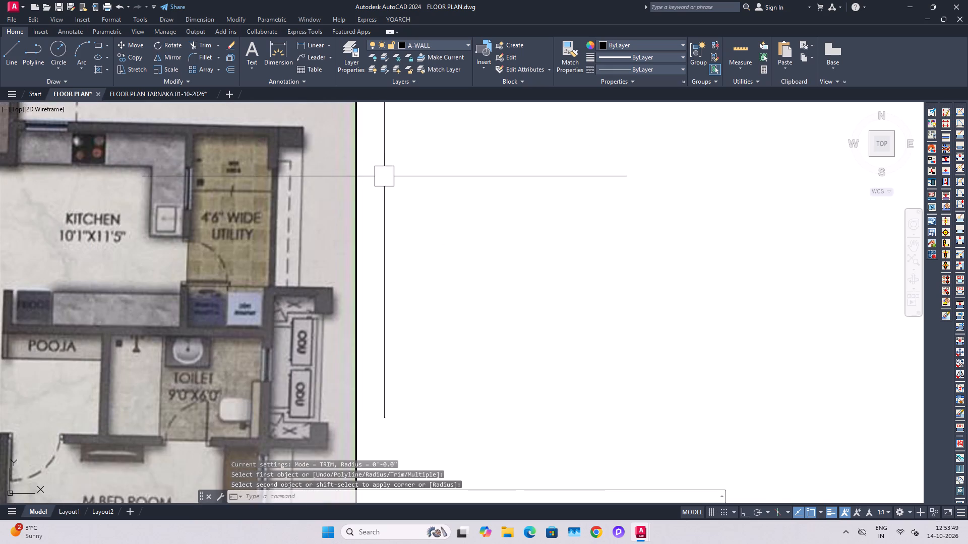
{"action": "scroll", "coordinate": [303, 189], "scroll_direction": "down", "scroll_amount": 4}
{"action": "middle_click_drag", "start_coordinate": [651, 307], "coordinate": [639, 302]}
{"action": "scroll", "coordinate": [497, 281], "scroll_direction": "up", "scroll_amount": 5}
{"action": "middle_click_drag", "start_coordinate": [676, 336], "coordinate": [650, 332]}
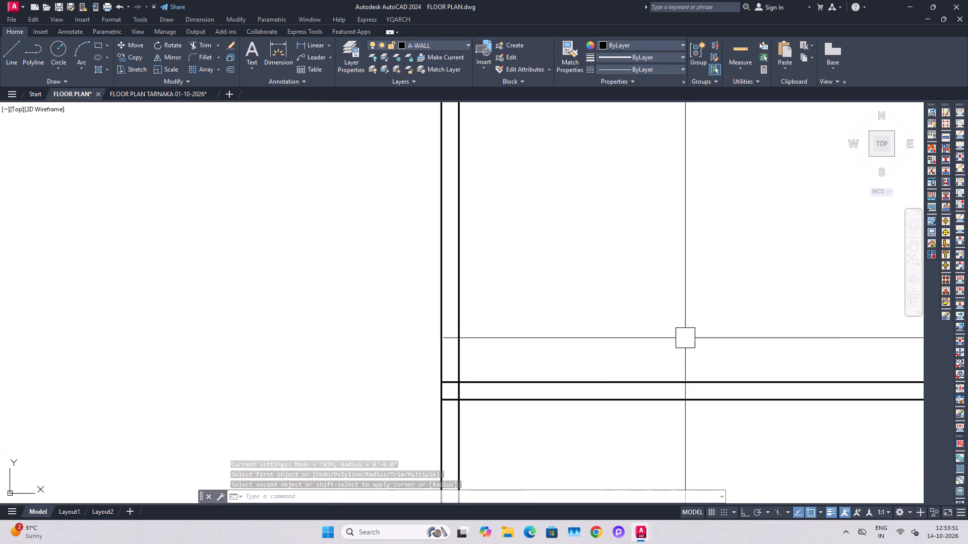
{"action": "middle_click_drag", "start_coordinate": [650, 332], "coordinate": [328, 293]}
{"action": "scroll", "coordinate": [465, 289], "scroll_direction": "down", "scroll_amount": 1}
{"action": "left_click", "coordinate": [584, 315]}
{"action": "key", "text": "n"}
{"action": "key", "text": "space"}
{"action": "left_click", "coordinate": [591, 301]}
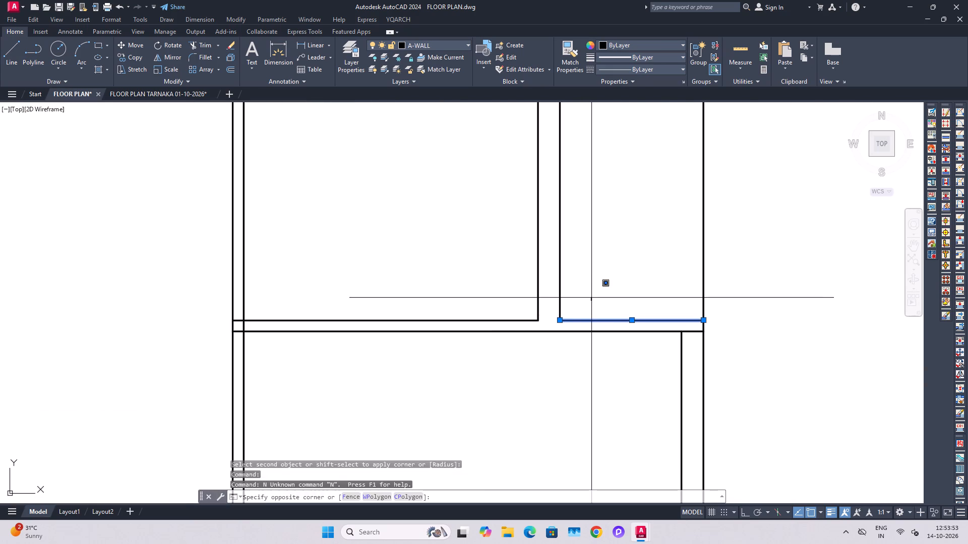
{"action": "key", "text": "Escape"}
{"action": "key", "text": "m"}
{"action": "key", "text": "space"}
{"action": "left_click", "coordinate": [599, 300]}
{"action": "type", "text": "4.5\""}
{"action": "key", "text": "Return"}
{"action": "key", "text": "Escape"}
{"action": "type", "text": "G"}
{"action": "key", "text": "space"}
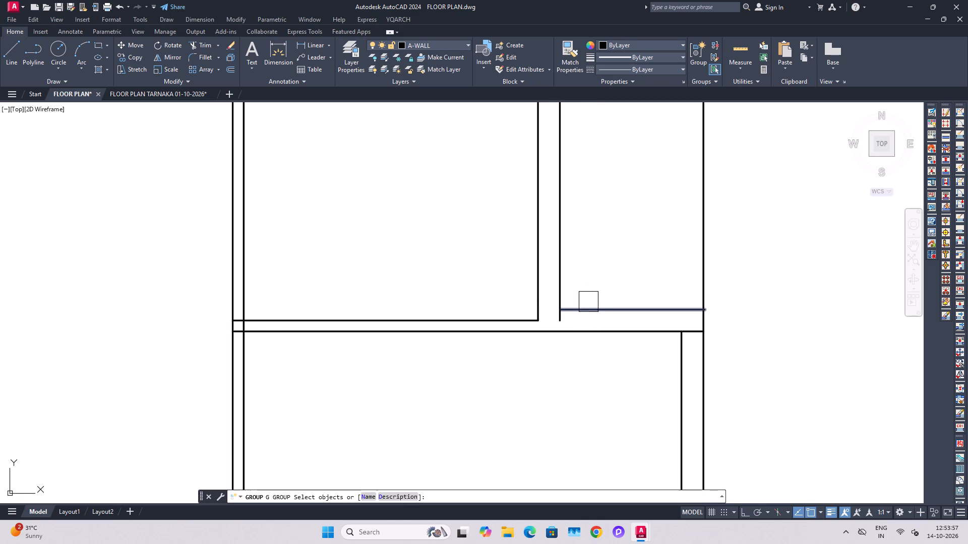
{"action": "key", "text": "Escape"}
Fillet the utility's moved lower wall line with the partition's utility-side line to form a corner.
{"action": "type", "text": "F"}
{"action": "key", "text": "space"}
{"action": "left_click", "coordinate": [589, 311]}
{"action": "left_click", "coordinate": [559, 292]}
Move the upper line of the kitchen's lower wall 4.5" up into the kitchen.
{"action": "scroll", "coordinate": [581, 287], "scroll_direction": "down", "scroll_amount": 4}
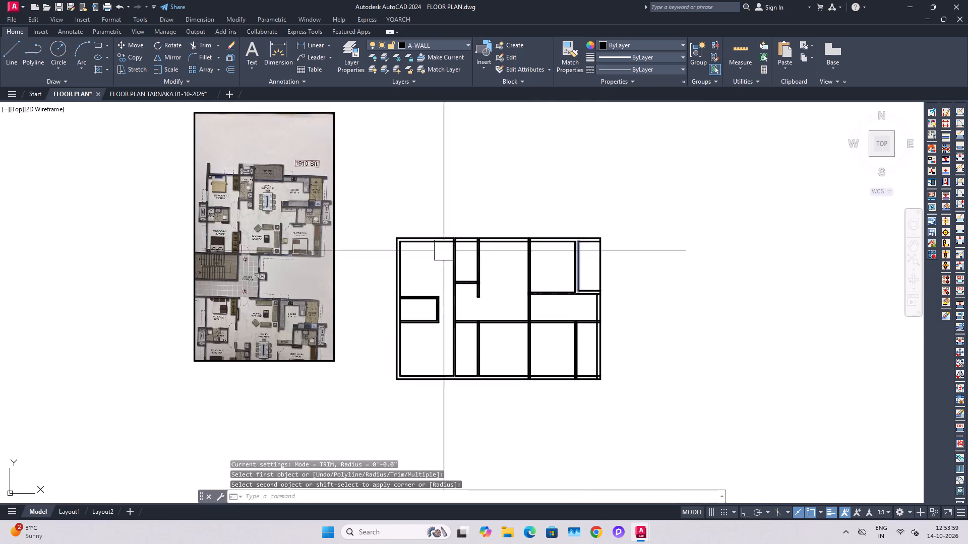
{"action": "scroll", "coordinate": [232, 168], "scroll_direction": "up", "scroll_amount": 4}
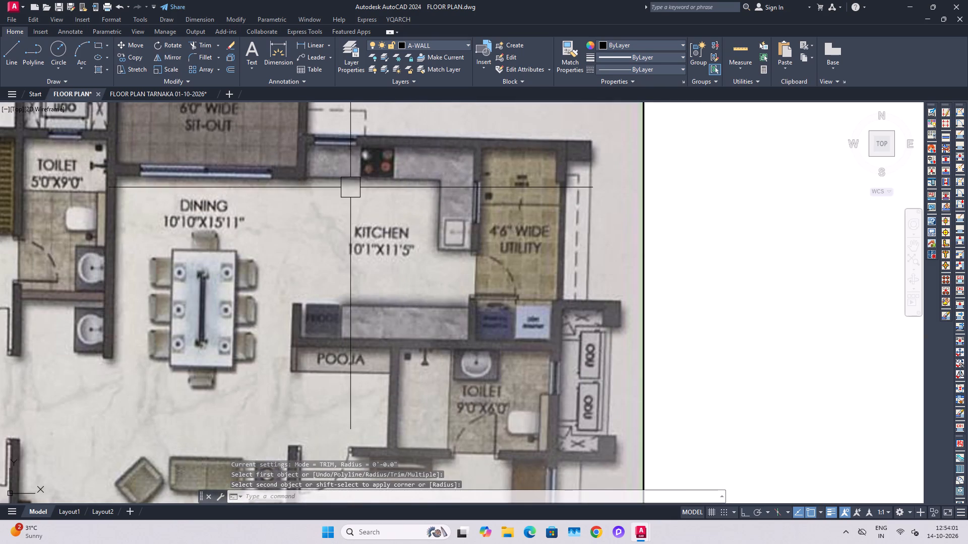
{"action": "scroll", "coordinate": [349, 187], "scroll_direction": "down", "scroll_amount": 1}
{"action": "scroll", "coordinate": [401, 207], "scroll_direction": "down", "scroll_amount": 2}
{"action": "middle_click_drag", "start_coordinate": [602, 307], "coordinate": [494, 294]}
{"action": "scroll", "coordinate": [702, 370], "scroll_direction": "up", "scroll_amount": 2}
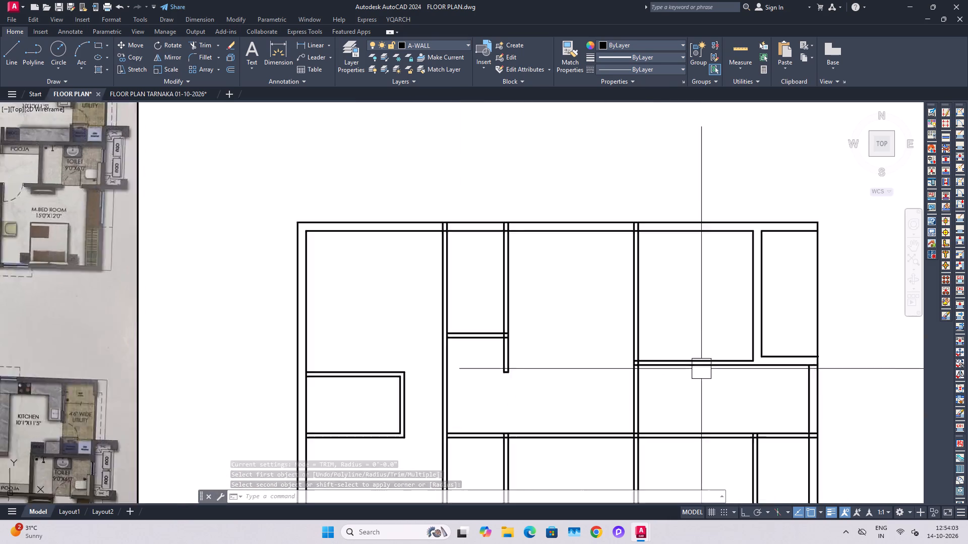
{"action": "middle_click_drag", "start_coordinate": [746, 362], "coordinate": [636, 356]}
{"action": "scroll", "coordinate": [639, 345], "scroll_direction": "up", "scroll_amount": 3}
{"action": "left_click", "coordinate": [647, 361]}
{"action": "scroll", "coordinate": [669, 328], "scroll_direction": "down", "scroll_amount": 4}
{"action": "key", "text": "Escape"}
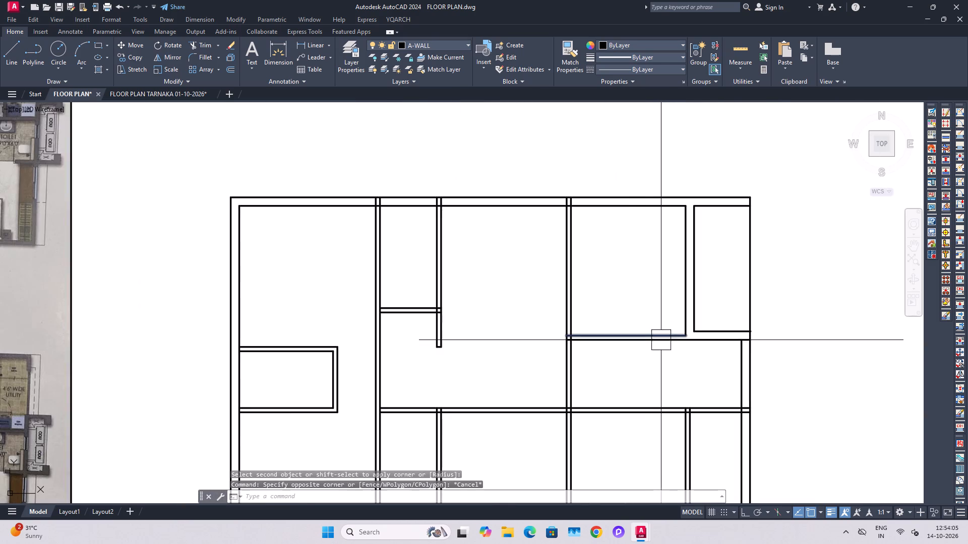
{"action": "scroll", "coordinate": [666, 334], "scroll_direction": "up", "scroll_amount": 3}
{"action": "left_click", "coordinate": [670, 338]}
{"action": "key", "text": "m"}
{"action": "key", "text": "space"}
{"action": "left_click", "coordinate": [668, 316]}
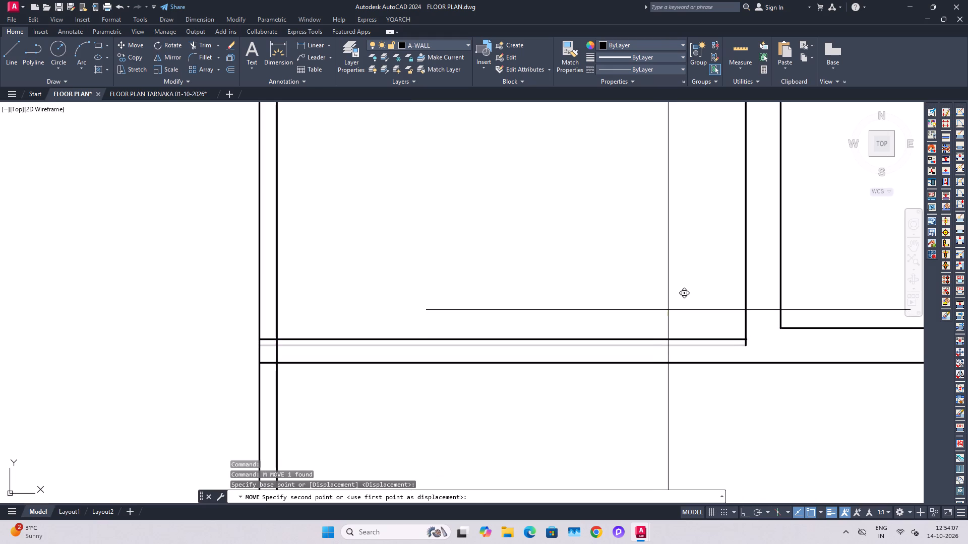
{"action": "type", "text": "4.5"}
{"action": "key", "text": "shift+quotedbl"}
{"action": "key", "text": "Return"}
{"action": "key", "text": "Escape"}
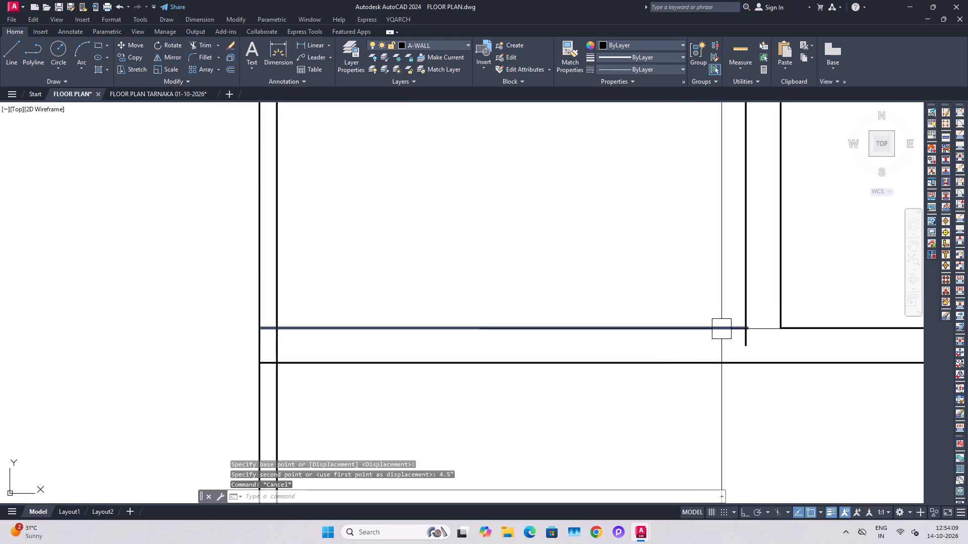
Fillet the kitchen's moved lower wall line with the partition's kitchen-side line to form a corner.
{"action": "type", "text": "F"}
{"action": "key", "text": "space"}
{"action": "left_click", "coordinate": [721, 329]}
{"action": "left_click", "coordinate": [750, 308]}
{"action": "key", "text": "Escape"}
Offset the upper line of the kitchen's lower wall 2' up into the kitchen.
{"action": "scroll", "coordinate": [454, 304], "scroll_direction": "down", "scroll_amount": 2}
{"action": "middle_click_drag", "start_coordinate": [409, 285], "coordinate": [463, 330]}
{"action": "middle_click_drag", "start_coordinate": [443, 341], "coordinate": [497, 368]}
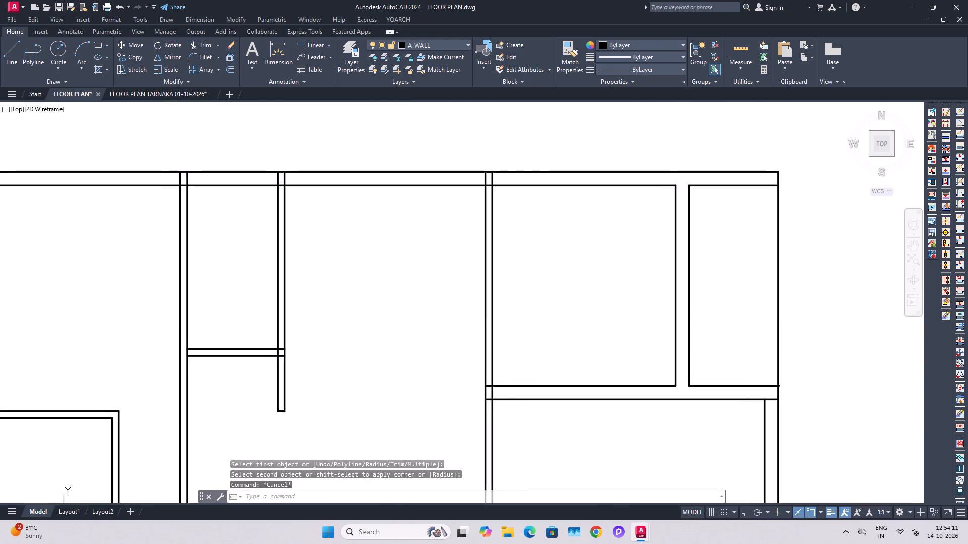
{"action": "scroll", "coordinate": [540, 319], "scroll_direction": "down", "scroll_amount": 2}
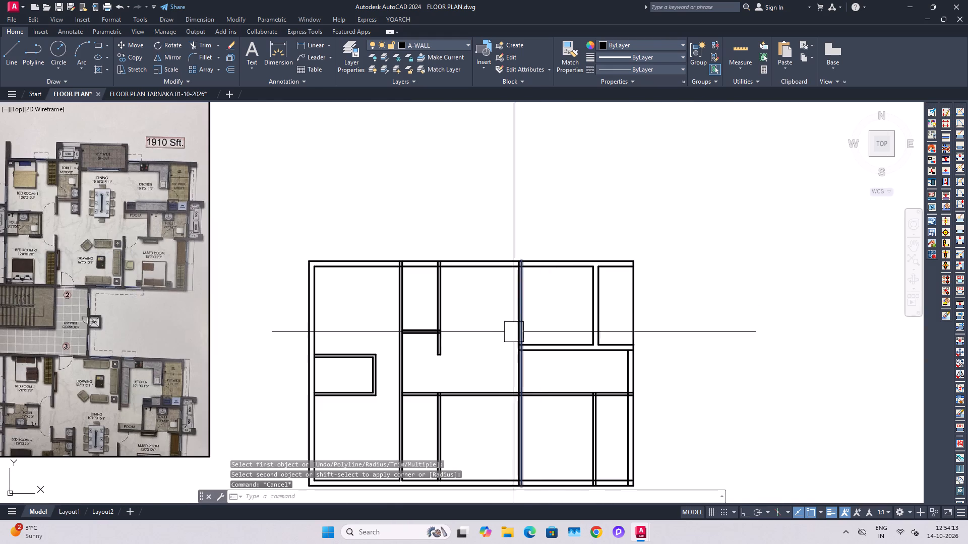
{"action": "scroll", "coordinate": [502, 350], "scroll_direction": "up", "scroll_amount": 2}
{"action": "middle_click_drag", "start_coordinate": [466, 379], "coordinate": [477, 360]}
{"action": "scroll", "coordinate": [646, 311], "scroll_direction": "up", "scroll_amount": 1}
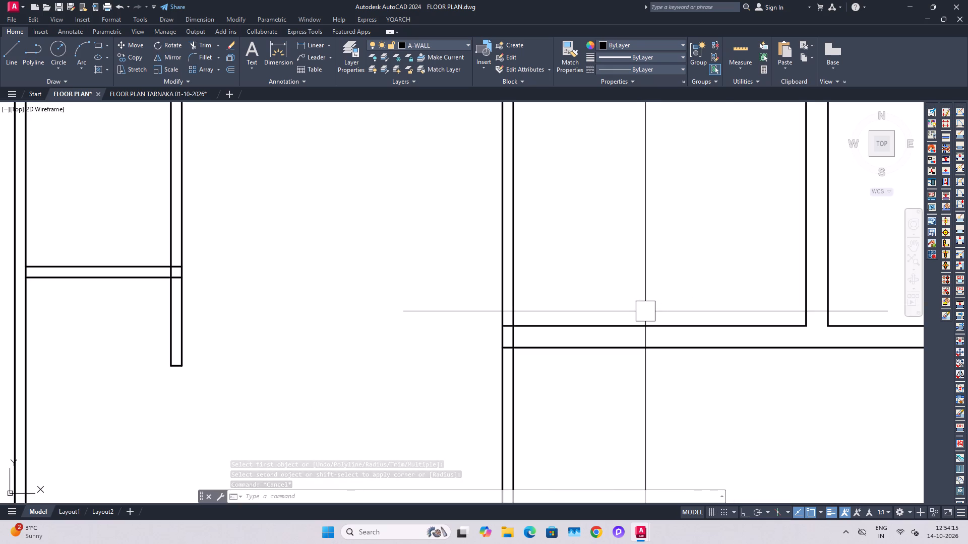
{"action": "type", "text": "O 2'"}
{"action": "key", "text": "Return"}
{"action": "left_click_drag", "start_coordinate": [646, 329], "coordinate": [644, 323]}
{"action": "left_click", "coordinate": [636, 300]}
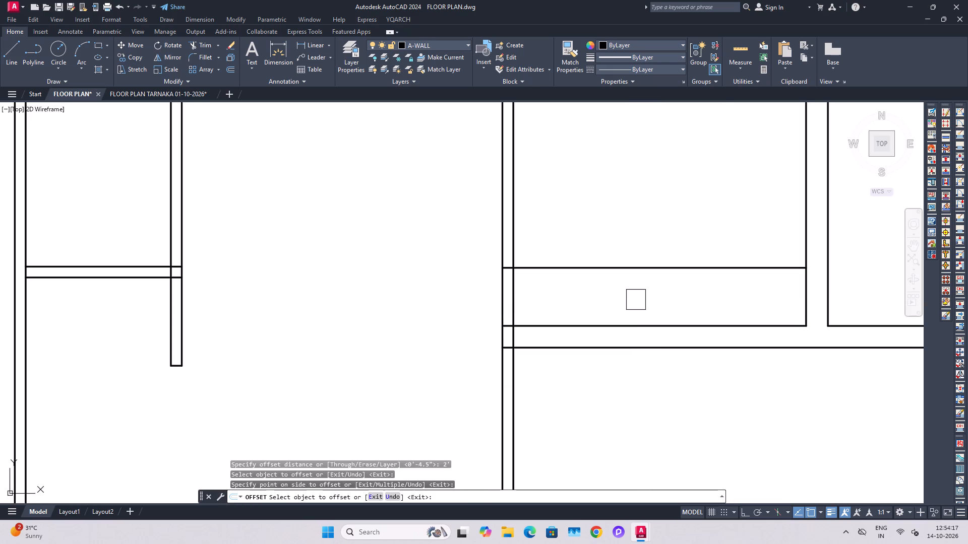
{"action": "key", "text": "Escape"}
{"action": "key", "text": "Escape"}
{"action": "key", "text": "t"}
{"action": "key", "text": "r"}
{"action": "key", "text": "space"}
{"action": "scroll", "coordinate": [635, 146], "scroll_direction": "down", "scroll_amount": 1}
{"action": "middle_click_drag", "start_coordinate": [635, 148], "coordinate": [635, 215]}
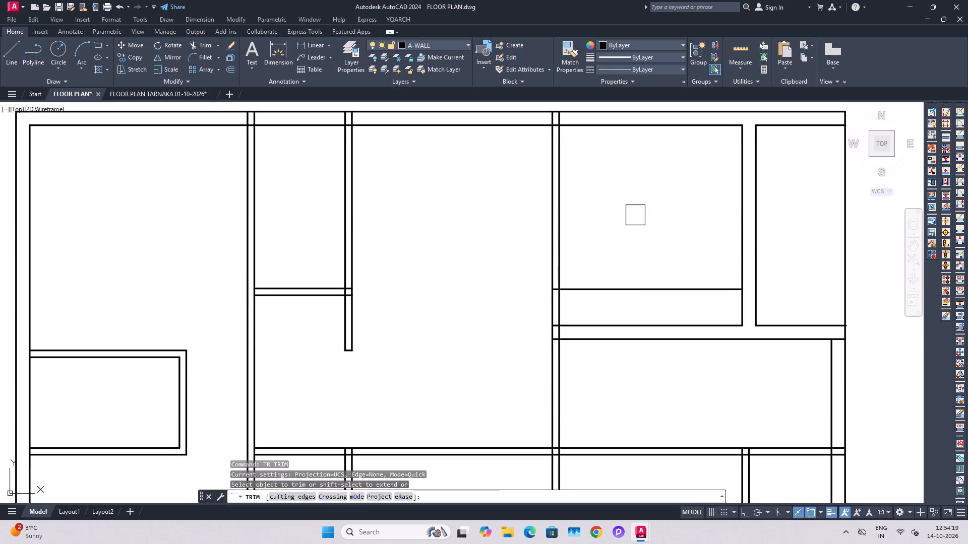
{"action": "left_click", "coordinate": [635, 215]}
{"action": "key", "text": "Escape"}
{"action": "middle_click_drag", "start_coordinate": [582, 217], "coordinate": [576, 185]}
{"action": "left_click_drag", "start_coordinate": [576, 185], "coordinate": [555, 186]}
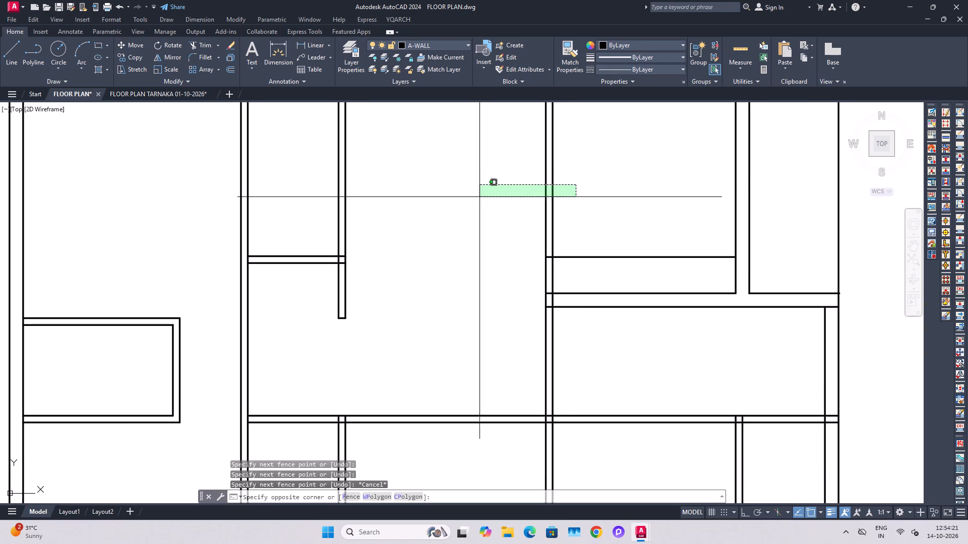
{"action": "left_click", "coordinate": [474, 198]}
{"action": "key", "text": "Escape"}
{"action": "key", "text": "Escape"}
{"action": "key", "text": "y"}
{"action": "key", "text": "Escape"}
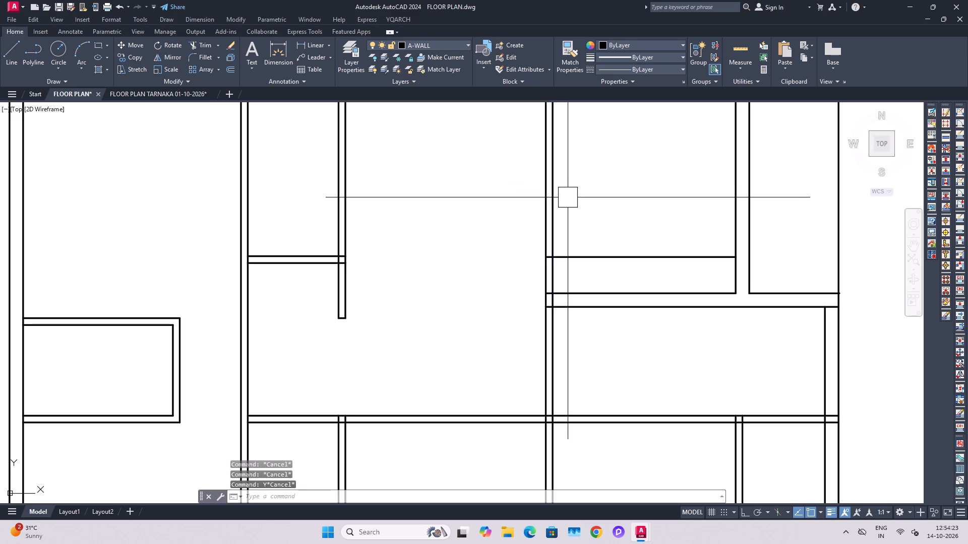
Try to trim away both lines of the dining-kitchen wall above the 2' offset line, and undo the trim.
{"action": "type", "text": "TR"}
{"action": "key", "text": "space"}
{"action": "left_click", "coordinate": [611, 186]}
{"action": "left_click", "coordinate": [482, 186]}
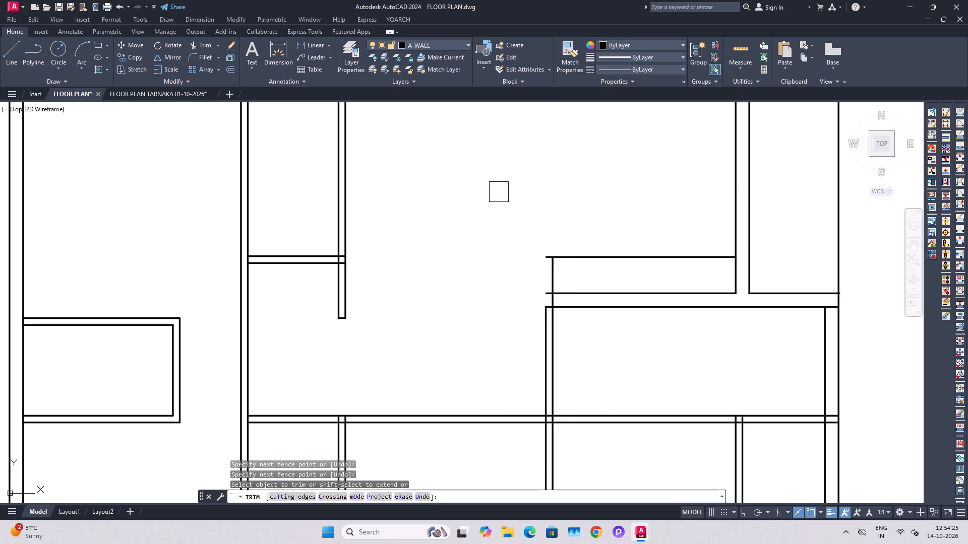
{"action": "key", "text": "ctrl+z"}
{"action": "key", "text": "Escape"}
Extend the 2' offset line and the kitchen's lower wall lines to the dining-side line of the dining-kitchen wall.
{"action": "scroll", "coordinate": [553, 251], "scroll_direction": "up", "scroll_amount": 3}
{"action": "key", "text": "Escape"}
{"action": "type", "text": "EX"}
{"action": "key", "text": "space"}
{"action": "left_click", "coordinate": [544, 264]}
{"action": "left_click", "coordinate": [538, 418]}
{"action": "middle_click_drag", "start_coordinate": [540, 413], "coordinate": [543, 320]}
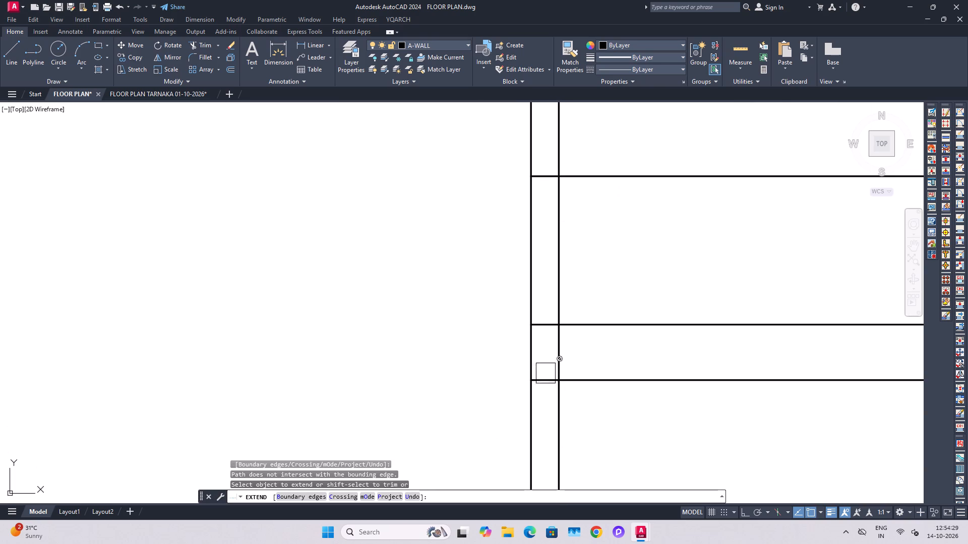
{"action": "scroll", "coordinate": [543, 382], "scroll_direction": "up", "scroll_amount": 4}
{"action": "left_click", "coordinate": [528, 381]}
{"action": "key", "text": "Escape"}
{"action": "scroll", "coordinate": [504, 360], "scroll_direction": "down", "scroll_amount": 4}
{"action": "key", "text": "Escape"}
Trim away both lines of the dining-kitchen wall above the 2' offset line.
{"action": "middle_click_drag", "start_coordinate": [597, 226], "coordinate": [590, 310]}
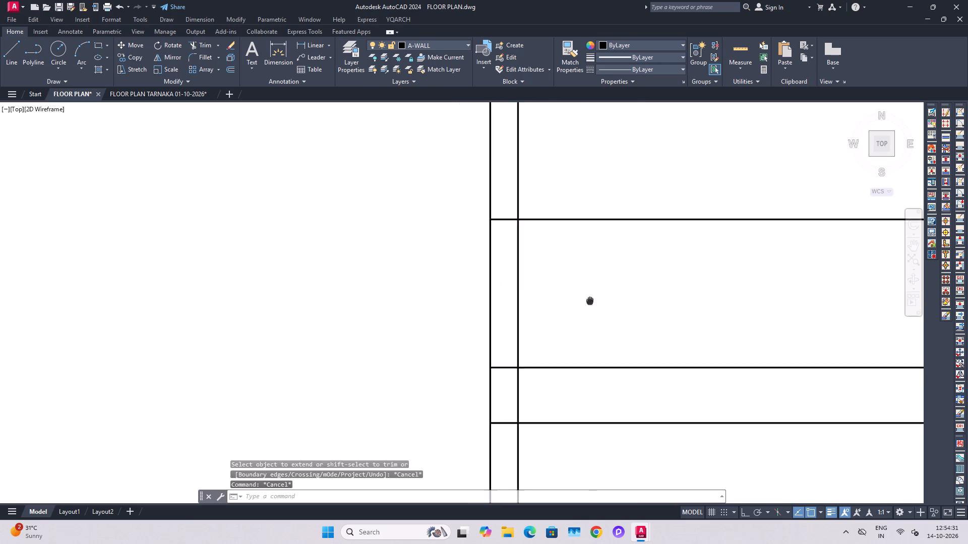
{"action": "middle_click_drag", "start_coordinate": [590, 310], "coordinate": [589, 320]}
{"action": "scroll", "coordinate": [589, 318], "scroll_direction": "down", "scroll_amount": 2}
{"action": "key", "text": "t"}
{"action": "key", "text": "r"}
{"action": "key", "text": "space"}
{"action": "left_click", "coordinate": [618, 218]}
{"action": "left_click", "coordinate": [506, 217]}
Trim the dining-kitchen wall's kitchen-side line away between the two lines of the kitchen's lower wall.
{"action": "scroll", "coordinate": [567, 360], "scroll_direction": "up", "scroll_amount": 3}
{"action": "middle_click_drag", "start_coordinate": [563, 350], "coordinate": [567, 285]}
{"action": "scroll", "coordinate": [592, 392], "scroll_direction": "down", "scroll_amount": 4}
{"action": "middle_click_drag", "start_coordinate": [649, 433], "coordinate": [632, 416]}
{"action": "scroll", "coordinate": [570, 353], "scroll_direction": "up", "scroll_amount": 2}
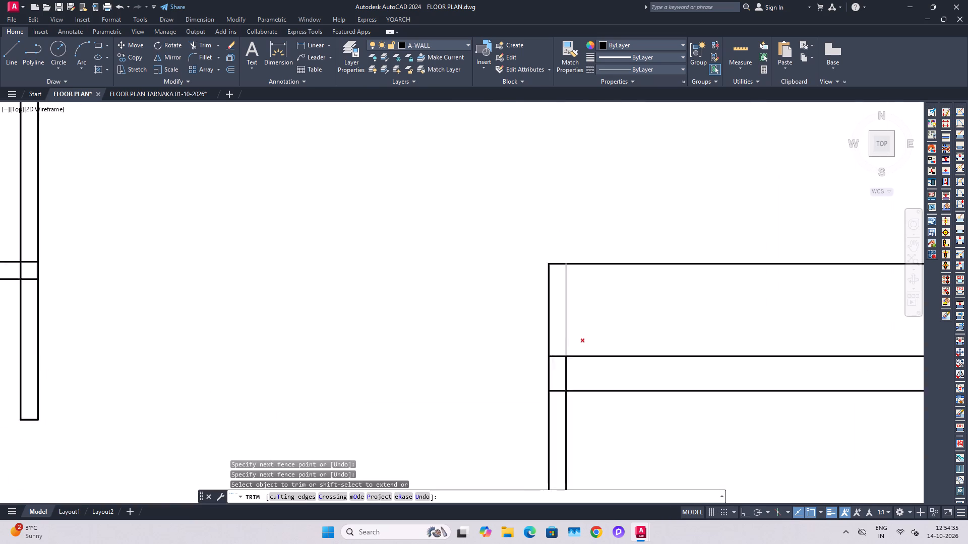
{"action": "scroll", "coordinate": [570, 353], "scroll_direction": "up", "scroll_amount": 3}
{"action": "left_click", "coordinate": [565, 396]}
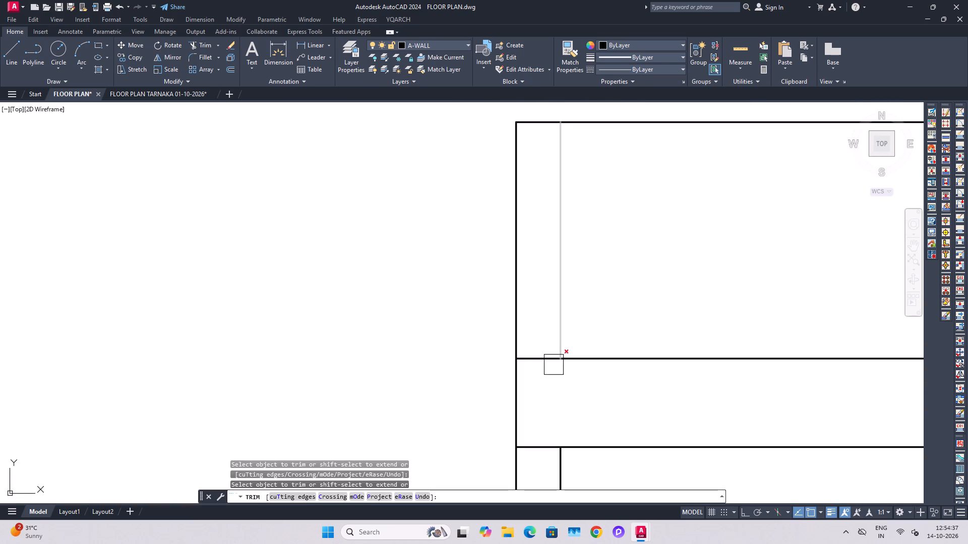
{"action": "key", "text": "Escape"}
{"action": "key", "text": "Escape"}
{"action": "scroll", "coordinate": [519, 346], "scroll_direction": "down", "scroll_amount": 4}
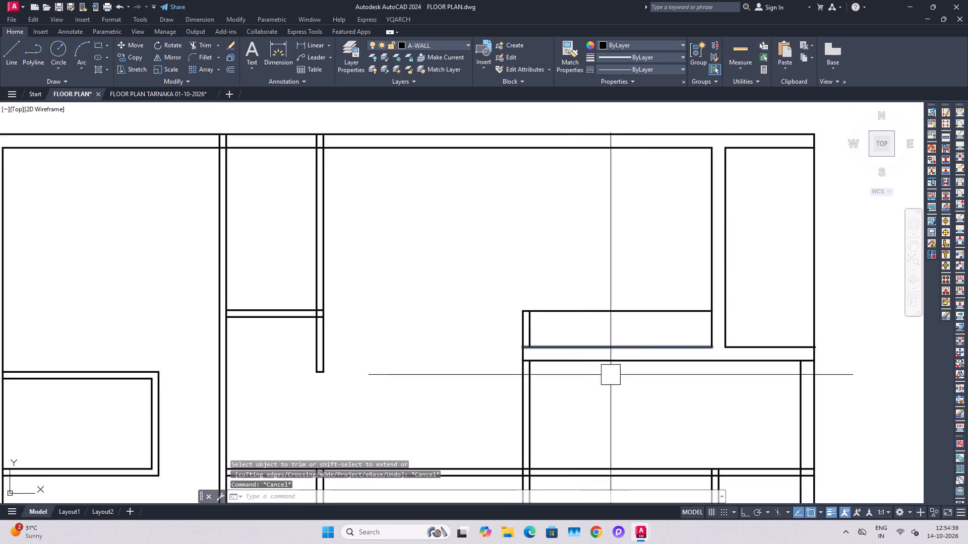
Check the master toilet's size on the reference plan and offset the right outer wall's inner line 9' inward below the kitchen.
{"action": "middle_click_drag", "start_coordinate": [611, 375], "coordinate": [627, 354]}
{"action": "scroll", "coordinate": [627, 358], "scroll_direction": "down", "scroll_amount": 2}
{"action": "middle_click_drag", "start_coordinate": [627, 360], "coordinate": [642, 385]}
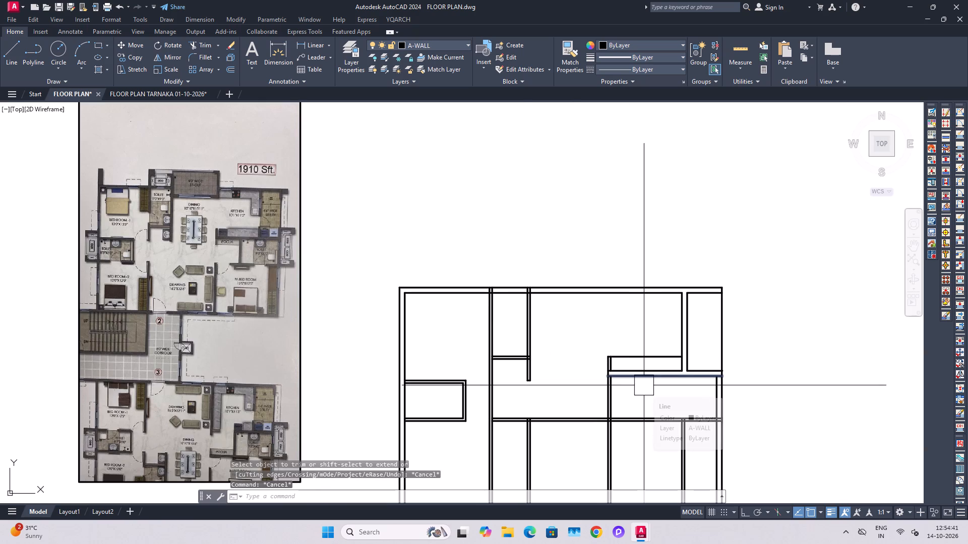
{"action": "scroll", "coordinate": [223, 248], "scroll_direction": "up", "scroll_amount": 2}
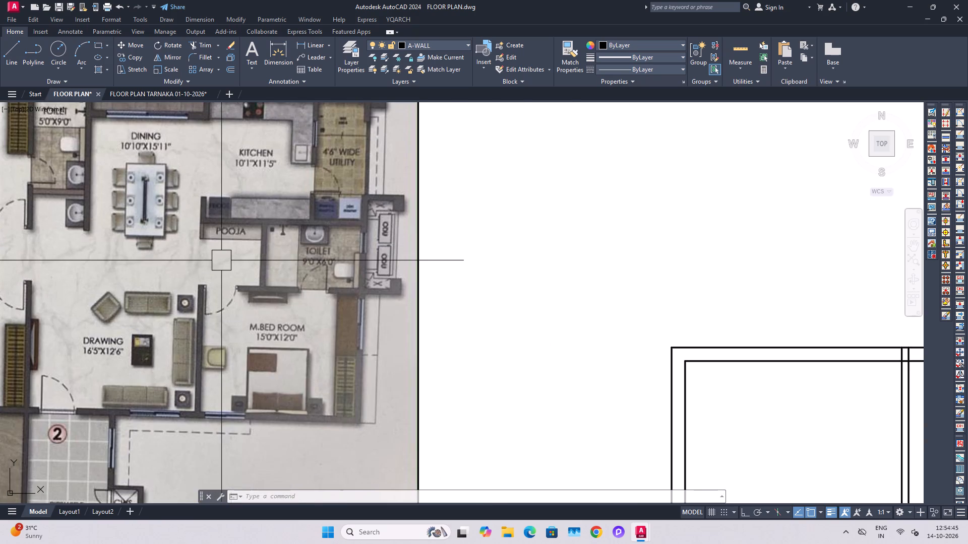
{"action": "scroll", "coordinate": [345, 291], "scroll_direction": "up", "scroll_amount": 1}
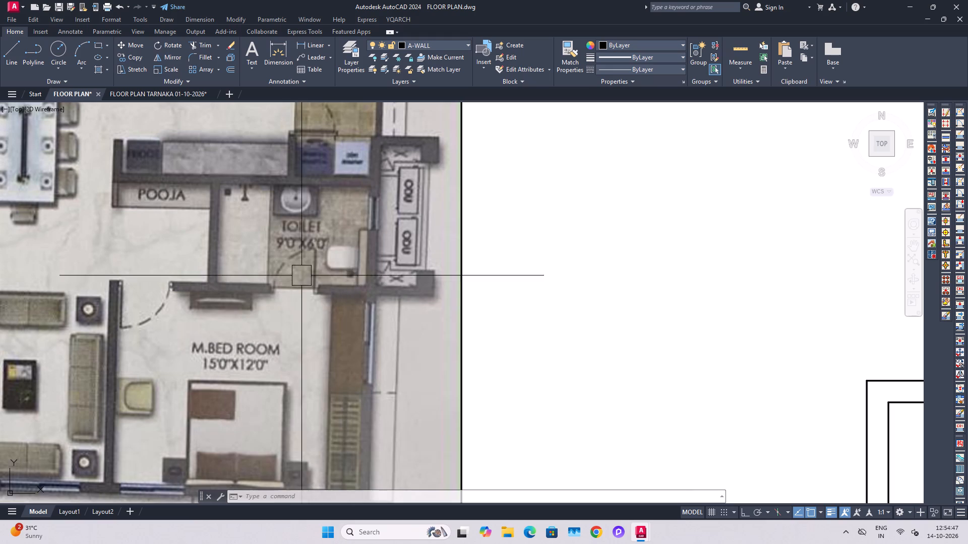
{"action": "scroll", "coordinate": [285, 253], "scroll_direction": "down", "scroll_amount": 2}
{"action": "middle_click_drag", "start_coordinate": [698, 342], "coordinate": [525, 282]}
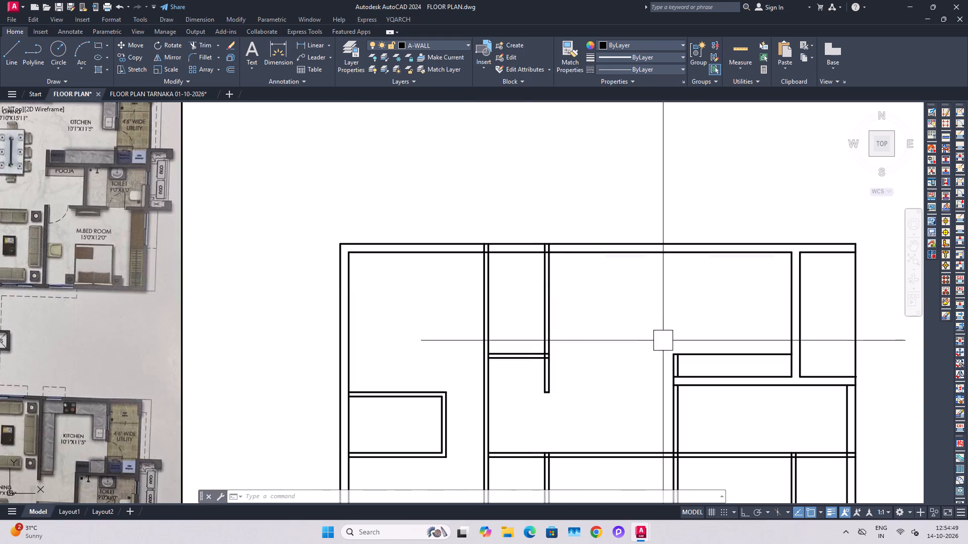
{"action": "middle_click_drag", "start_coordinate": [796, 432], "coordinate": [720, 381]}
{"action": "scroll", "coordinate": [755, 384], "scroll_direction": "up", "scroll_amount": 1}
{"action": "key", "text": "Escape"}
{"action": "key", "text": "Escape"}
{"action": "key", "text": "o"}
{"action": "key", "text": "space"}
{"action": "key", "text": "9"}
{"action": "key", "text": "apostrophe"}
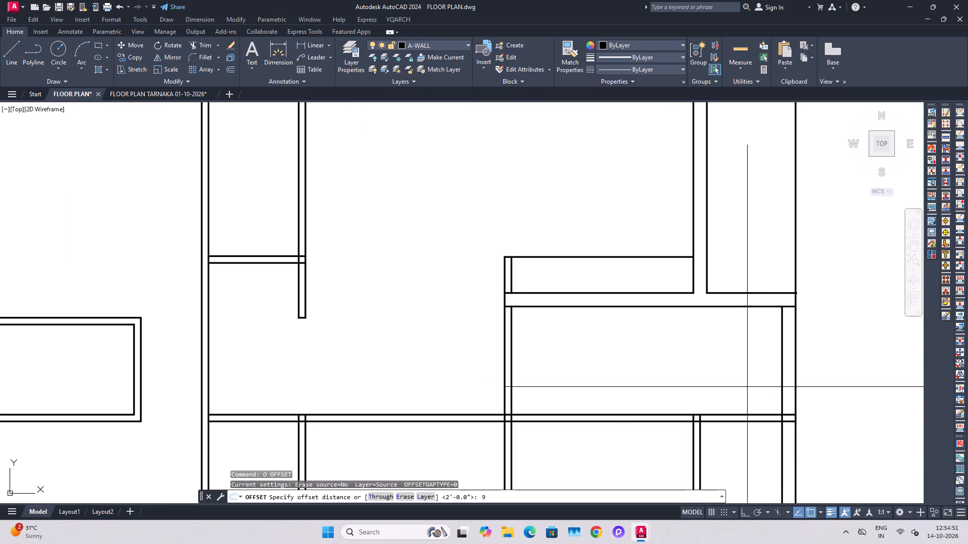
{"action": "key", "text": "Return"}
{"action": "left_click", "coordinate": [777, 379]}
{"action": "left_click", "coordinate": [687, 375]}
{"action": "middle_click_drag", "start_coordinate": [640, 376], "coordinate": [649, 354]}
{"action": "left_click_drag", "start_coordinate": [626, 357], "coordinate": [618, 358]}
{"action": "key", "text": "Escape"}
{"action": "key", "text": "Escape"}
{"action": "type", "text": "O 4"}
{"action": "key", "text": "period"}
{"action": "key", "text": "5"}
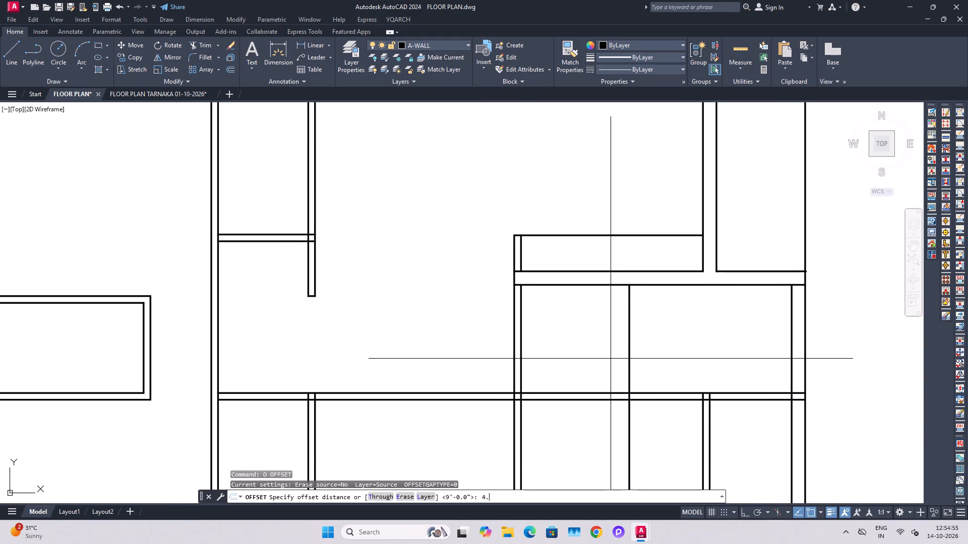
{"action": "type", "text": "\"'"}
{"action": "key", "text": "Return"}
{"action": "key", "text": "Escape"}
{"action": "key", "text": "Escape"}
Offset the master toilet's new side line 4.5" toward the pooja side to form the partition wall.
{"action": "type", "text": "O"}
{"action": "key", "text": "space"}
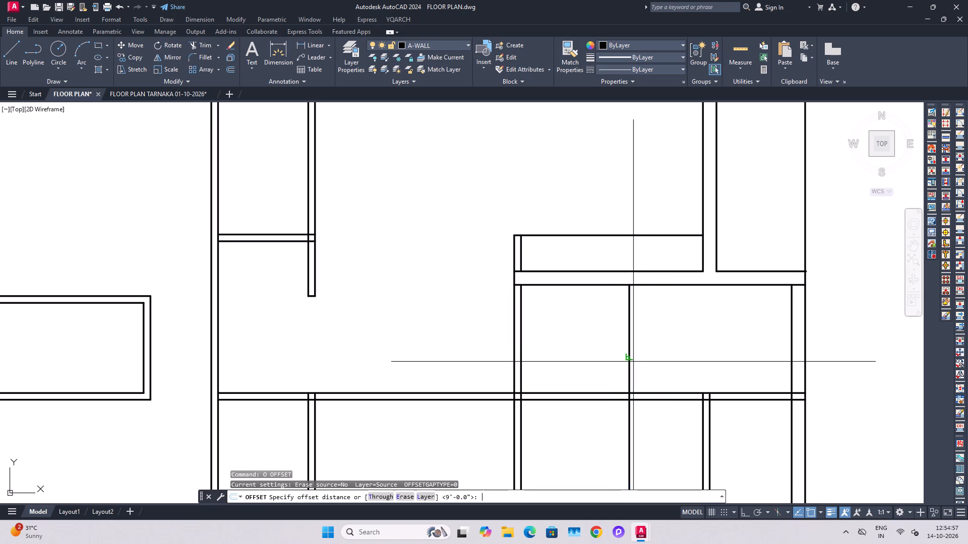
{"action": "key", "text": "4"}
{"action": "type", "text": ".5\""}
{"action": "key", "text": "Return"}
{"action": "left_click_drag", "start_coordinate": [632, 361], "coordinate": [617, 361]}
{"action": "left_click_drag", "start_coordinate": [563, 361], "coordinate": [569, 361]}
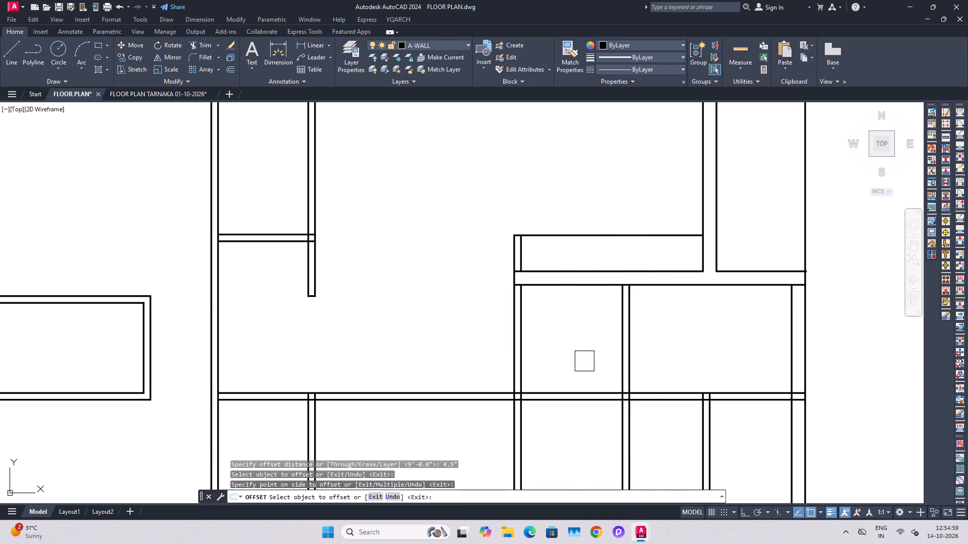
Trim both lines of the master toilet's side partition away below and within the toilet's lower wall.
{"action": "key", "text": "Escape"}
{"action": "key", "text": "Escape"}
{"action": "type", "text": "TR"}
{"action": "key", "text": "space"}
{"action": "left_click_drag", "start_coordinate": [667, 448], "coordinate": [659, 448]}
{"action": "left_click", "coordinate": [619, 448]}
{"action": "scroll", "coordinate": [624, 397], "scroll_direction": "up", "scroll_amount": 4}
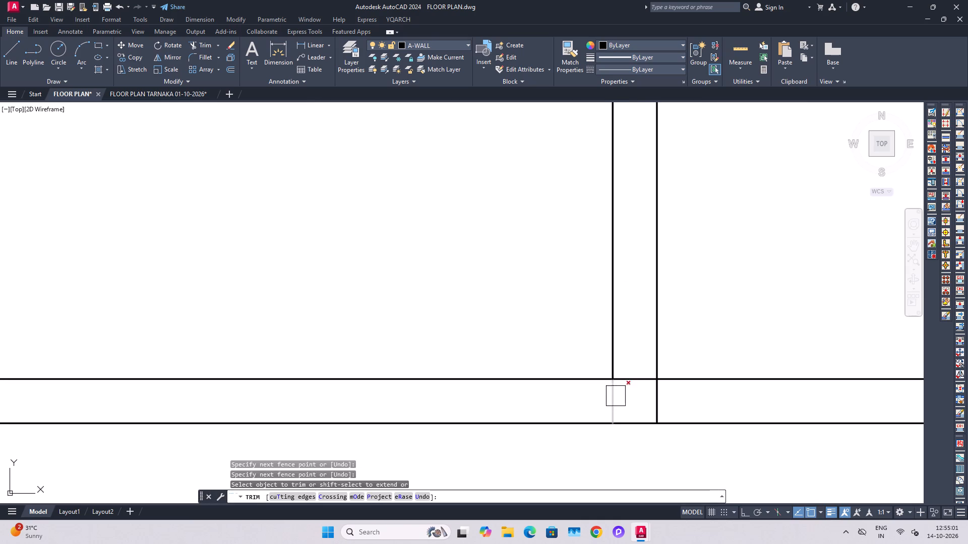
{"action": "left_click", "coordinate": [615, 396]}
{"action": "left_click", "coordinate": [653, 398]}
{"action": "scroll", "coordinate": [658, 397], "scroll_direction": "down", "scroll_amount": 3}
{"action": "middle_click_drag", "start_coordinate": [517, 323], "coordinate": [574, 367]}
{"action": "middle_click_drag", "start_coordinate": [598, 344], "coordinate": [613, 368]}
{"action": "scroll", "coordinate": [614, 365], "scroll_direction": "down", "scroll_amount": 1}
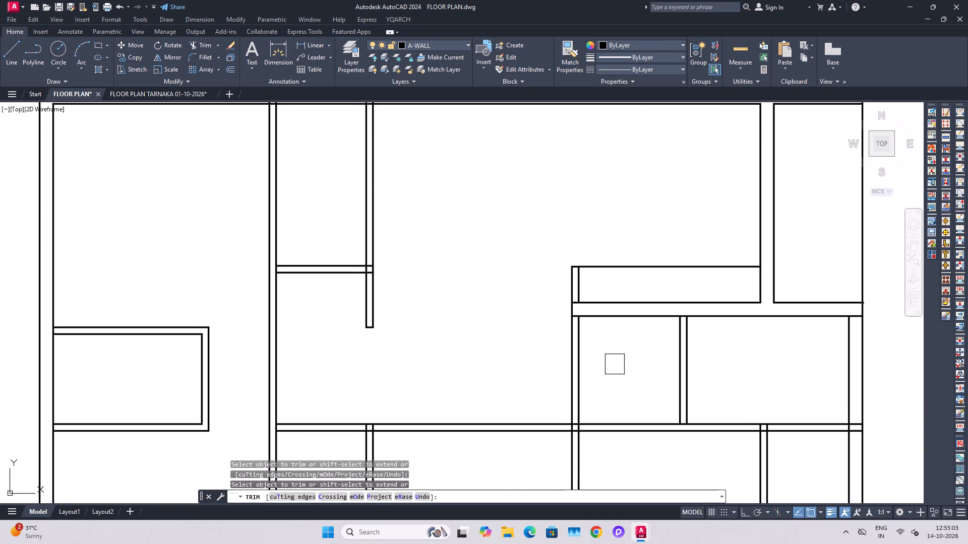
{"action": "middle_click_drag", "start_coordinate": [615, 364], "coordinate": [651, 396]}
{"action": "scroll", "coordinate": [654, 394], "scroll_direction": "down", "scroll_amount": 1}
{"action": "middle_click_drag", "start_coordinate": [658, 394], "coordinate": [707, 389]}
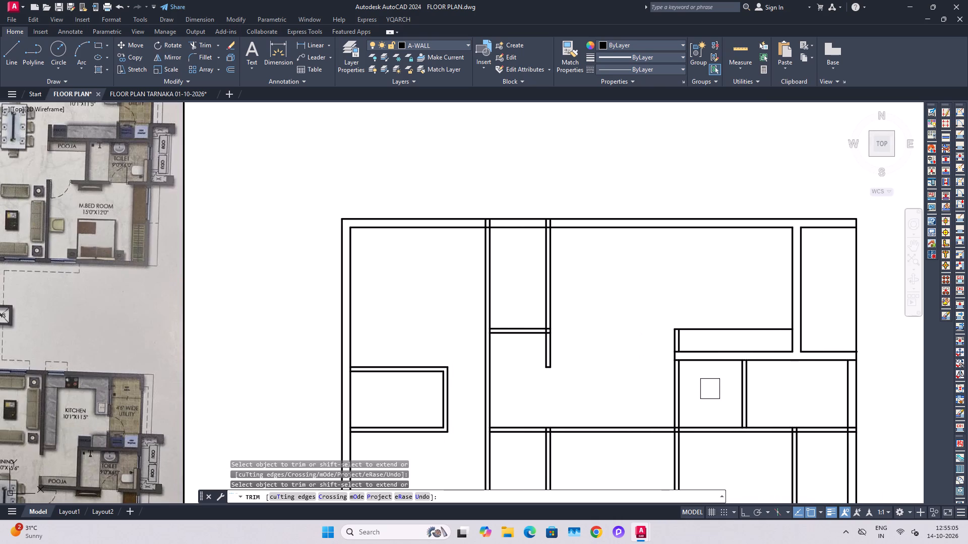
{"action": "scroll", "coordinate": [706, 400], "scroll_direction": "up", "scroll_amount": 2}
{"action": "key", "text": "Escape"}
{"action": "key", "text": "Escape"}
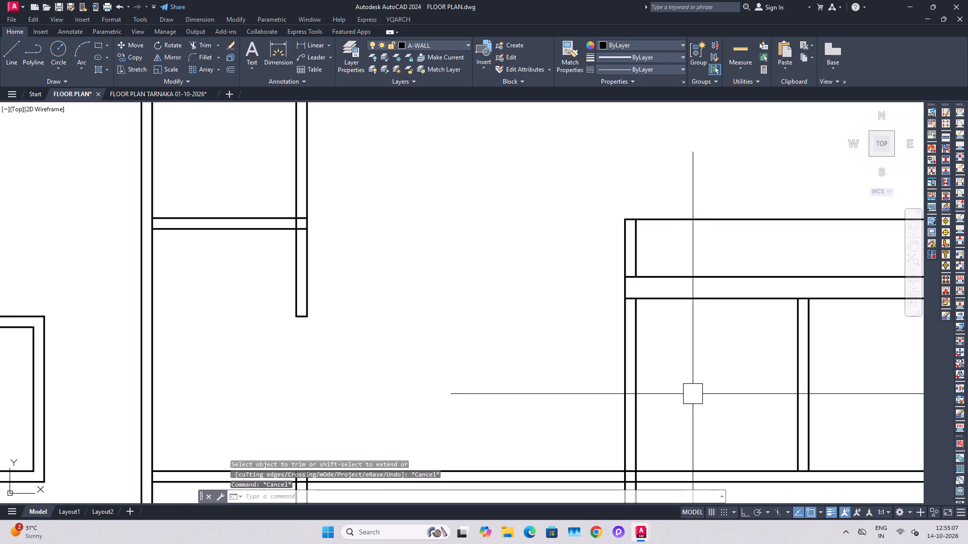
Offset the bottom line of the kitchen's lower wall 2' downward into the pooja and toilet area.
{"action": "key", "text": "o"}
{"action": "key", "text": "space"}
{"action": "key", "text": "2"}
{"action": "key", "text": "apostrophe"}
{"action": "key", "text": "Return"}
{"action": "left_click", "coordinate": [684, 306]}
{"action": "left_click", "coordinate": [680, 341]}
{"action": "key", "text": "Escape"}
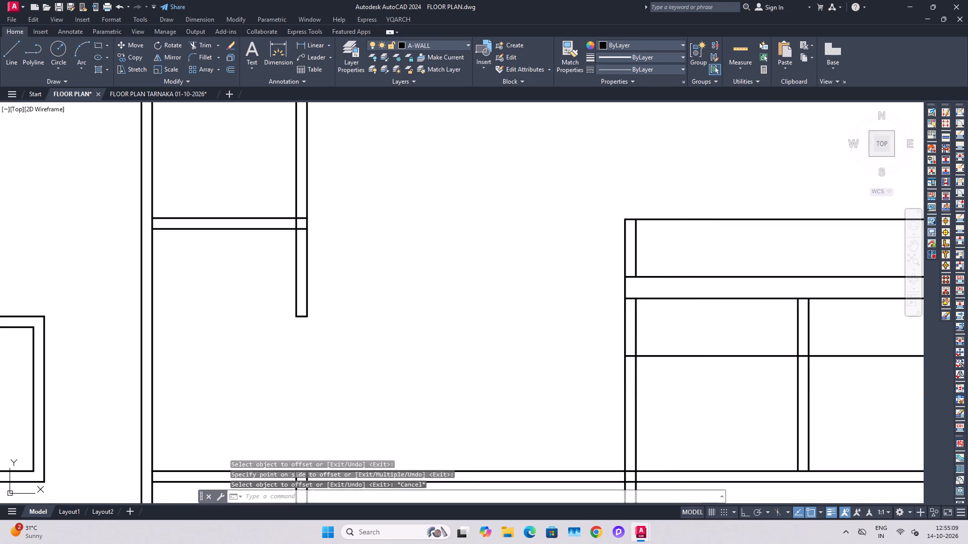
{"action": "key", "text": "Escape"}
Trim the dining-side wall below the 2' offset line and remove the rest of that line, leaving a short capped wall stub.
{"action": "key", "text": "t"}
{"action": "key", "text": "r"}
{"action": "key", "text": "space"}
{"action": "left_click", "coordinate": [712, 407]}
{"action": "left_click", "coordinate": [552, 407]}
{"action": "left_click", "coordinate": [867, 349]}
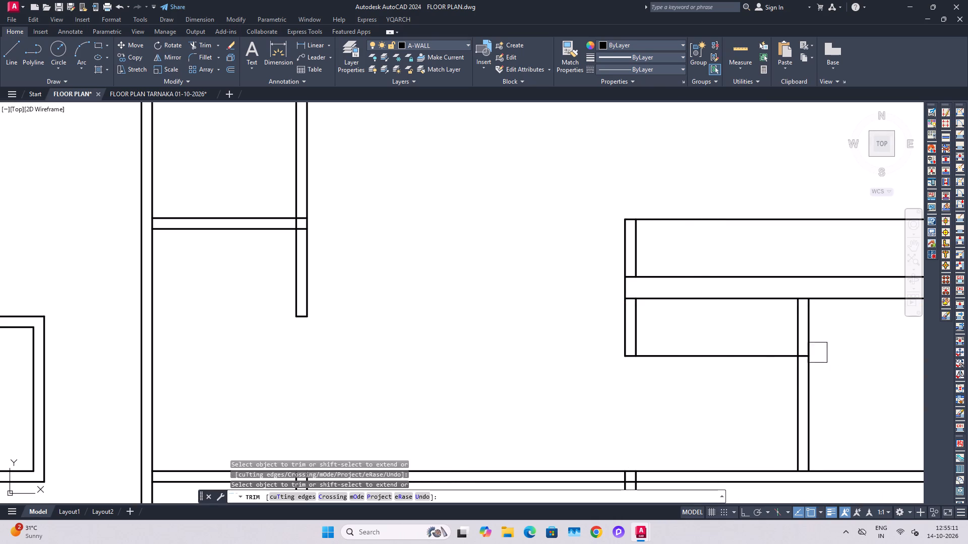
{"action": "left_click", "coordinate": [731, 364]}
{"action": "scroll", "coordinate": [791, 359], "scroll_direction": "up", "scroll_amount": 3}
{"action": "left_click", "coordinate": [839, 354]}
{"action": "key", "text": "Escape"}
{"action": "scroll", "coordinate": [595, 322], "scroll_direction": "down", "scroll_amount": 3}
{"action": "key", "text": "Escape"}
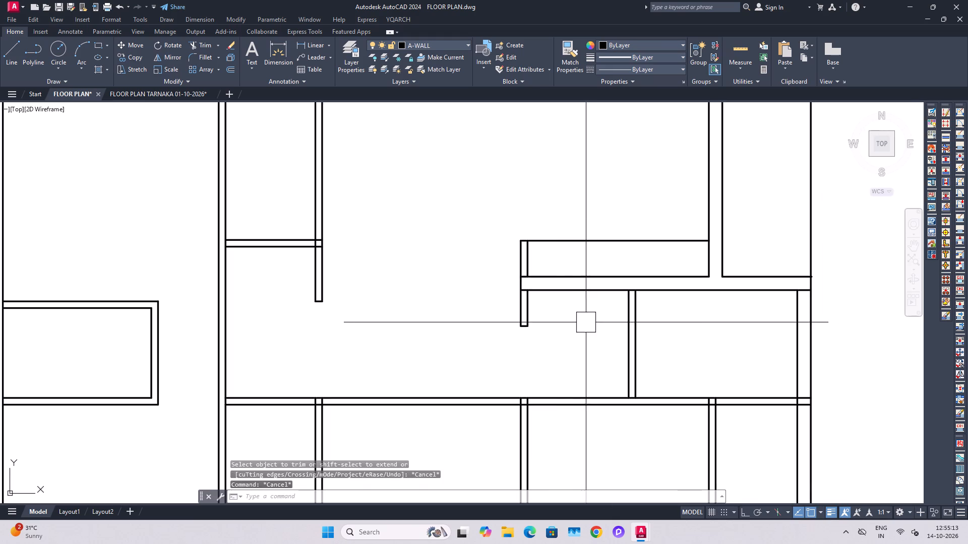
Trim the kitchen's lower wall lines where they cross and overshoot the right outer wall.
{"action": "scroll", "coordinate": [585, 321], "scroll_direction": "down", "scroll_amount": 2}
{"action": "middle_click_drag", "start_coordinate": [649, 340], "coordinate": [663, 314]}
{"action": "scroll", "coordinate": [646, 350], "scroll_direction": "up", "scroll_amount": 1}
{"action": "middle_click_drag", "start_coordinate": [744, 339], "coordinate": [715, 367]}
{"action": "key", "text": "t"}
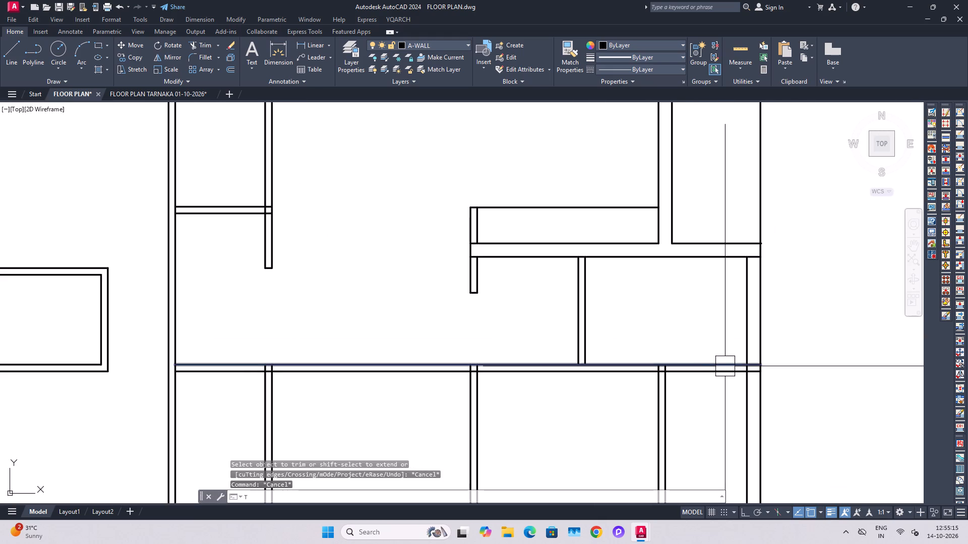
{"action": "key", "text": "r"}
{"action": "key", "text": "space"}
{"action": "scroll", "coordinate": [757, 249], "scroll_direction": "up", "scroll_amount": 3}
{"action": "left_click", "coordinate": [755, 283]}
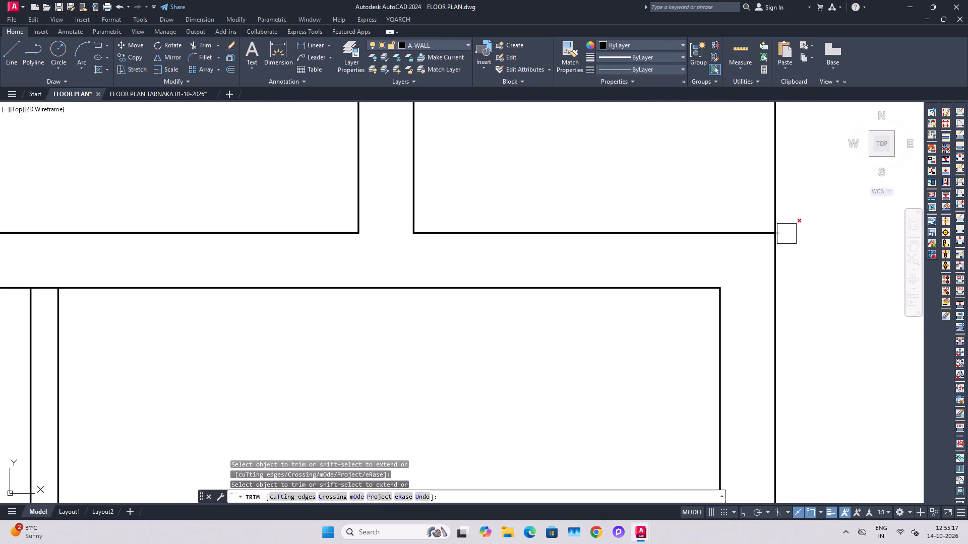
{"action": "left_click", "coordinate": [786, 234]}
{"action": "scroll", "coordinate": [789, 255], "scroll_direction": "down", "scroll_amount": 3}
{"action": "middle_click_drag", "start_coordinate": [800, 263], "coordinate": [752, 323]}
{"action": "key", "text": "Escape"}
{"action": "key", "text": "Escape"}
Offset the right outer line 4.5" inward beside the utility to form its outer wall.
{"action": "key", "text": "o"}
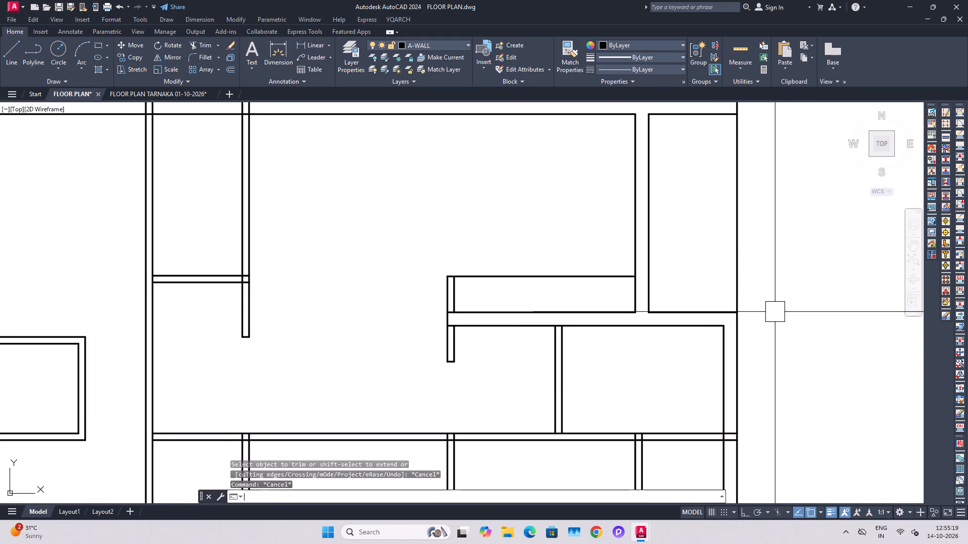
{"action": "key", "text": "space"}
{"action": "type", "text": "4."}
{"action": "type", "text": "5\""}
{"action": "key", "text": "Return"}
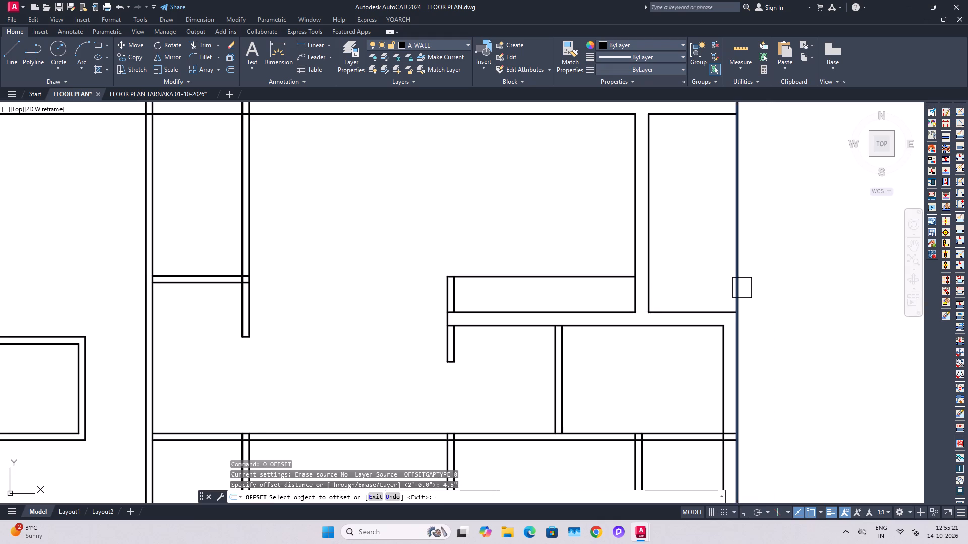
{"action": "left_click", "coordinate": [741, 288]}
{"action": "left_click", "coordinate": [715, 284]}
{"action": "key", "text": "Escape"}
{"action": "key", "text": "Escape"}
Trim the utility's new wall line away below the utility's lower line and within the top outer wall.
{"action": "key", "text": "t"}
{"action": "type", "text": "R"}
{"action": "key", "text": "space"}
{"action": "scroll", "coordinate": [729, 312], "scroll_direction": "up", "scroll_amount": 3}
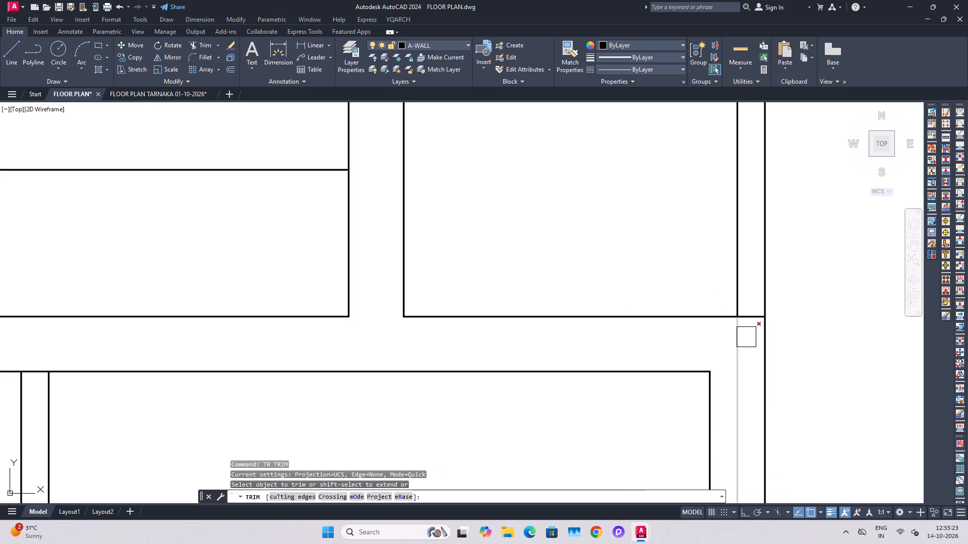
{"action": "left_click", "coordinate": [744, 339]}
{"action": "scroll", "coordinate": [732, 325], "scroll_direction": "down", "scroll_amount": 4}
{"action": "middle_click_drag", "start_coordinate": [754, 273], "coordinate": [753, 374]}
{"action": "scroll", "coordinate": [722, 303], "scroll_direction": "up", "scroll_amount": 5}
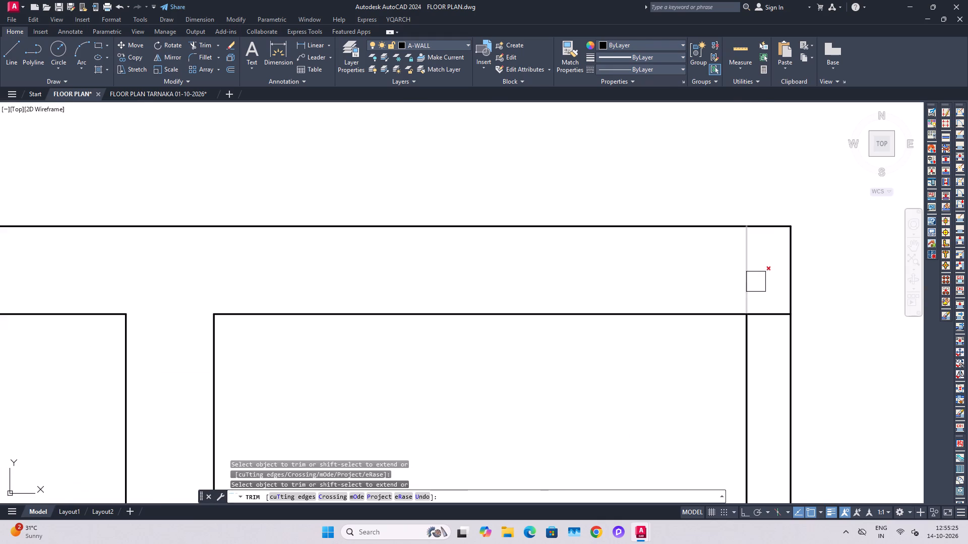
{"action": "left_click", "coordinate": [752, 285]}
{"action": "key", "text": "Escape"}
{"action": "scroll", "coordinate": [755, 283], "scroll_direction": "down", "scroll_amount": 4}
{"action": "middle_click_drag", "start_coordinate": [799, 347], "coordinate": [754, 253]}
{"action": "scroll", "coordinate": [742, 265], "scroll_direction": "down", "scroll_amount": 1}
{"action": "middle_click_drag", "start_coordinate": [758, 361], "coordinate": [742, 302]}
{"action": "key", "text": "Escape"}
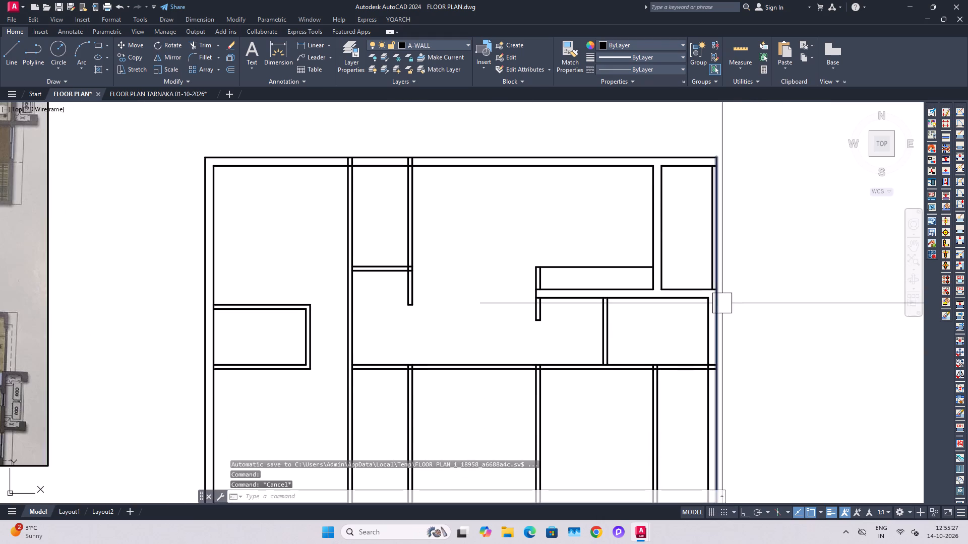
Save the drawing.
{"action": "key", "text": "ctrl+s"}
Trim the overlapping lines where the Bedroom-1 toilet's lower wall meets its right side wall.
{"action": "middle_click_drag", "start_coordinate": [572, 351], "coordinate": [630, 337]}
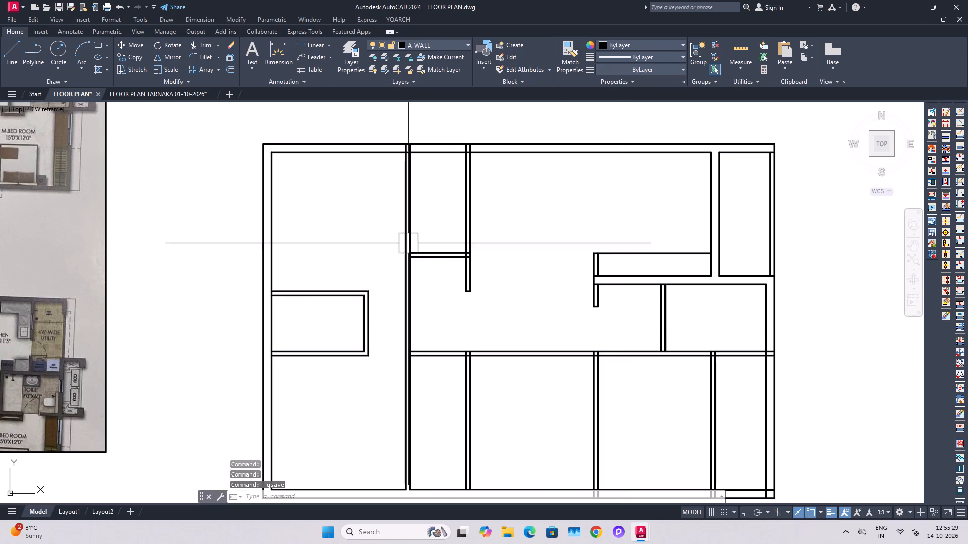
{"action": "middle_click_drag", "start_coordinate": [412, 247], "coordinate": [438, 271]}
{"action": "scroll", "coordinate": [480, 278], "scroll_direction": "up", "scroll_amount": 2}
{"action": "key", "text": "t"}
{"action": "key", "text": "r"}
{"action": "key", "text": "space"}
{"action": "scroll", "coordinate": [497, 265], "scroll_direction": "up", "scroll_amount": 4}
{"action": "left_click_drag", "start_coordinate": [579, 326], "coordinate": [584, 328]}
{"action": "left_click_drag", "start_coordinate": [614, 359], "coordinate": [613, 355]}
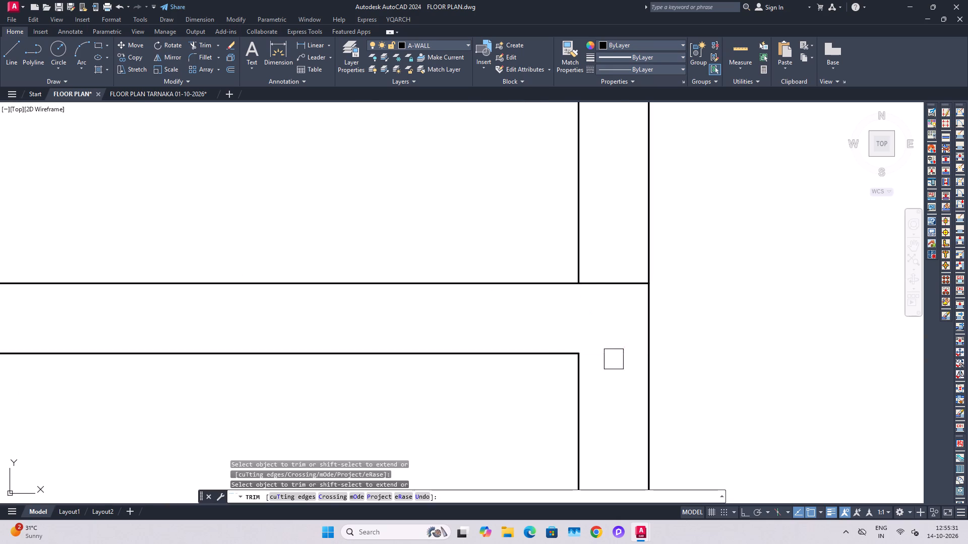
{"action": "left_click_drag", "start_coordinate": [613, 355], "coordinate": [610, 341]}
{"action": "left_click_drag", "start_coordinate": [608, 298], "coordinate": [611, 289]}
{"action": "left_click", "coordinate": [612, 283]}
{"action": "key", "text": "Escape"}
{"action": "scroll", "coordinate": [611, 276], "scroll_direction": "down", "scroll_amount": 7}
{"action": "middle_click_drag", "start_coordinate": [699, 328], "coordinate": [686, 355]}
{"action": "scroll", "coordinate": [563, 233], "scroll_direction": "up", "scroll_amount": 4}
{"action": "scroll", "coordinate": [561, 251], "scroll_direction": "down", "scroll_amount": 3}
Check the drawing room on the reference plan and erase both lines of the vertical partition crossing it.
{"action": "middle_click_drag", "start_coordinate": [612, 348], "coordinate": [505, 223]}
{"action": "middle_click_drag", "start_coordinate": [646, 381], "coordinate": [607, 317]}
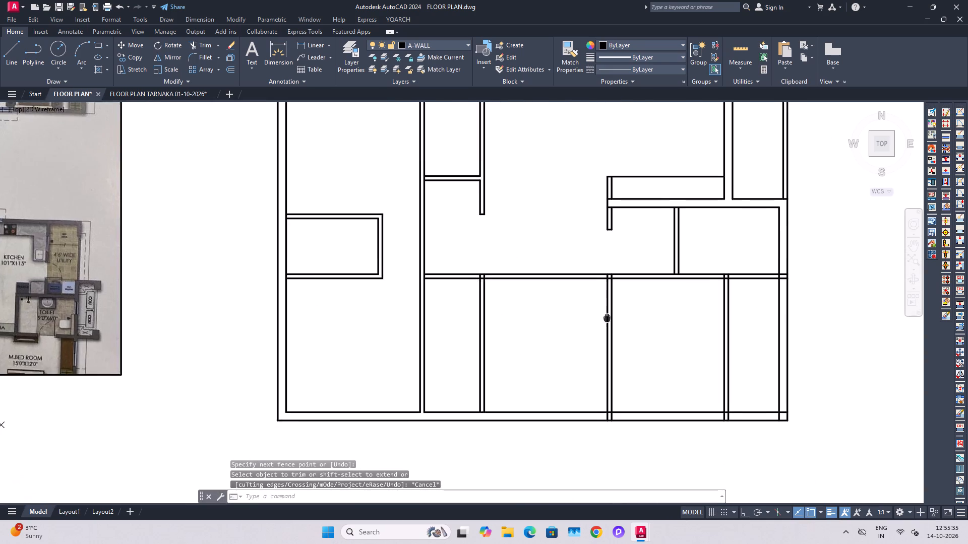
{"action": "middle_click_drag", "start_coordinate": [607, 317], "coordinate": [639, 344]}
{"action": "scroll", "coordinate": [645, 347], "scroll_direction": "down", "scroll_amount": 1}
{"action": "middle_click_drag", "start_coordinate": [537, 356], "coordinate": [593, 381]}
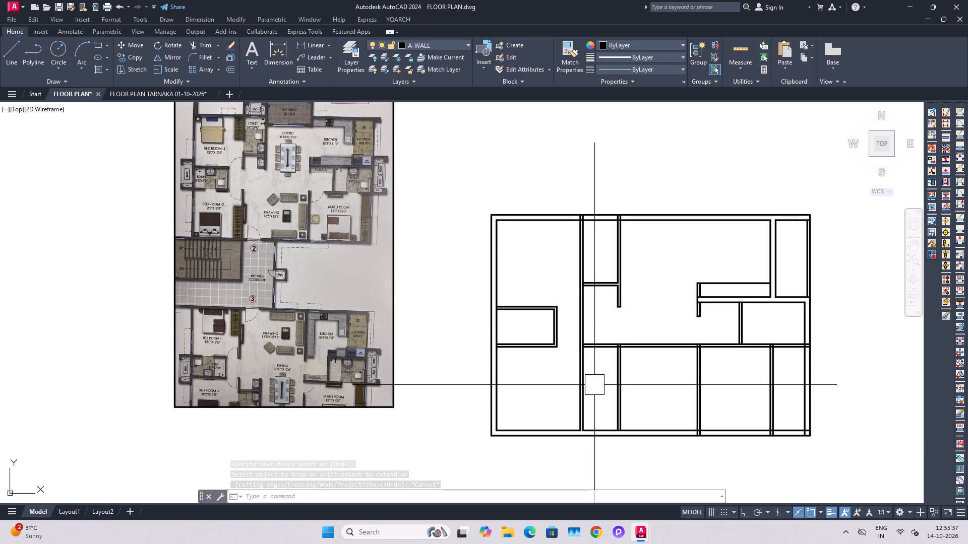
{"action": "scroll", "coordinate": [249, 187], "scroll_direction": "up", "scroll_amount": 2}
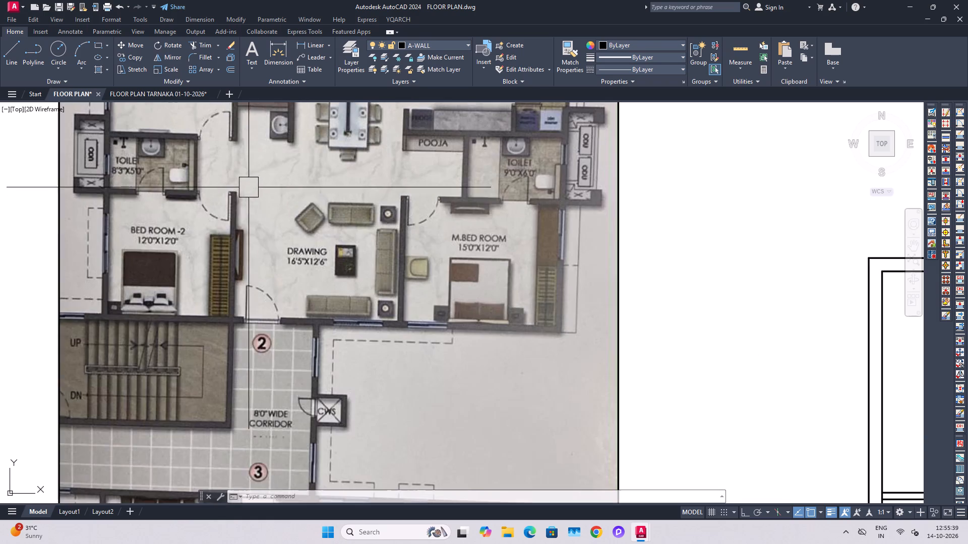
{"action": "scroll", "coordinate": [276, 198], "scroll_direction": "down", "scroll_amount": 1}
{"action": "middle_click_drag", "start_coordinate": [773, 414], "coordinate": [602, 293]}
{"action": "left_click_drag", "start_coordinate": [733, 381], "coordinate": [729, 382]}
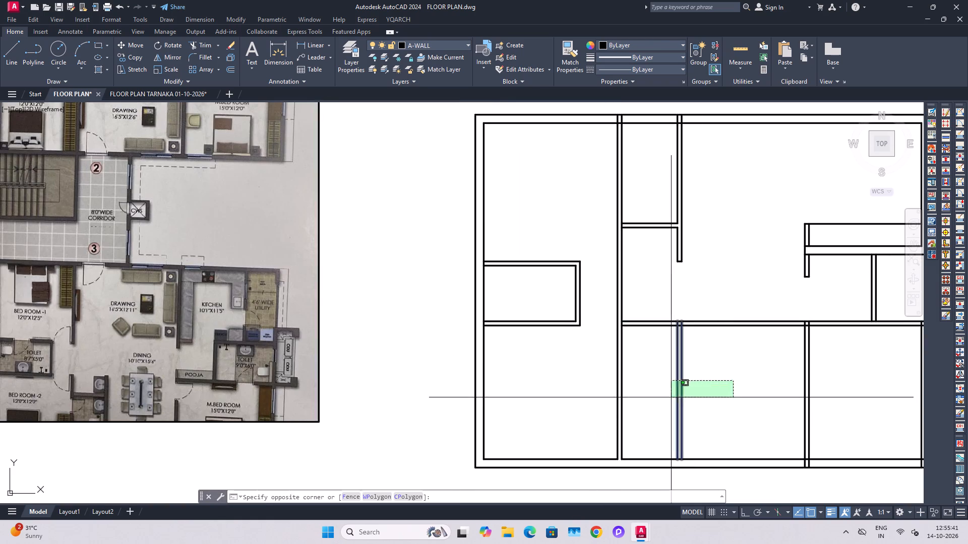
{"action": "left_click", "coordinate": [671, 398]}
{"action": "key", "text": "Delete"}
{"action": "middle_click_drag", "start_coordinate": [738, 388], "coordinate": [658, 369]}
{"action": "key", "text": "Escape"}
{"action": "key", "text": "Escape"}
Measure the drawing room's width with a temporary linear dimension and delete it.
{"action": "left_click", "coordinate": [296, 41]}
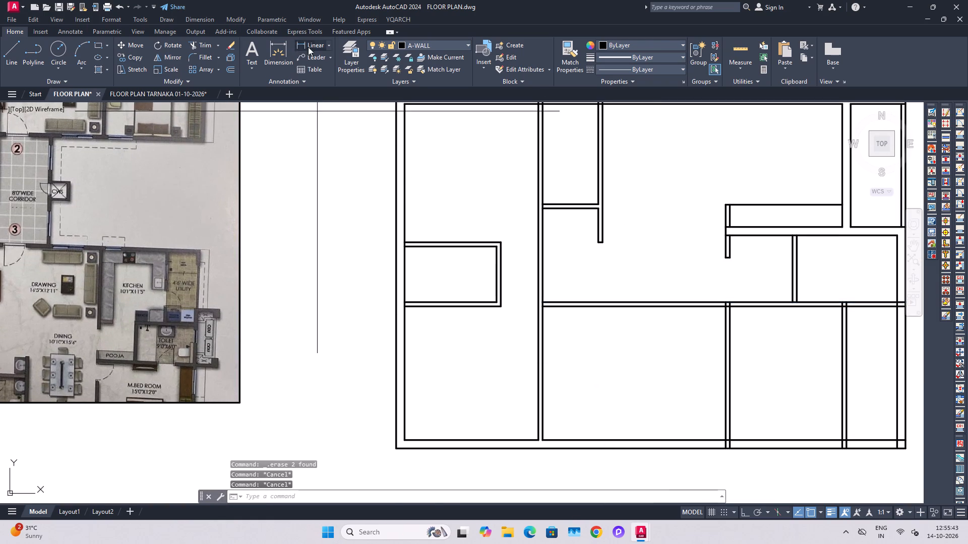
{"action": "left_click", "coordinate": [541, 375]}
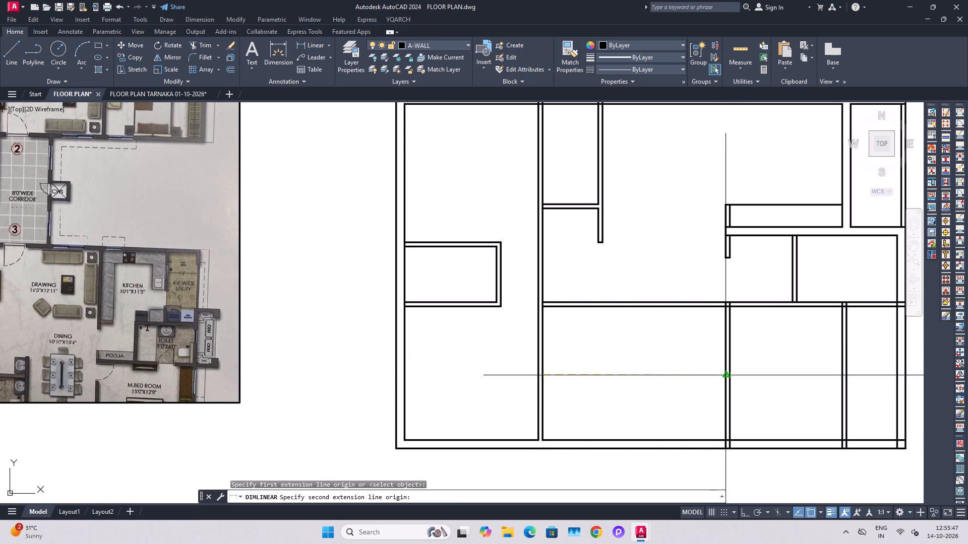
{"action": "scroll", "coordinate": [723, 376], "scroll_direction": "up", "scroll_amount": 1}
{"action": "left_click", "coordinate": [725, 378]}
{"action": "left_click", "coordinate": [687, 364]}
{"action": "left_click", "coordinate": [631, 365]}
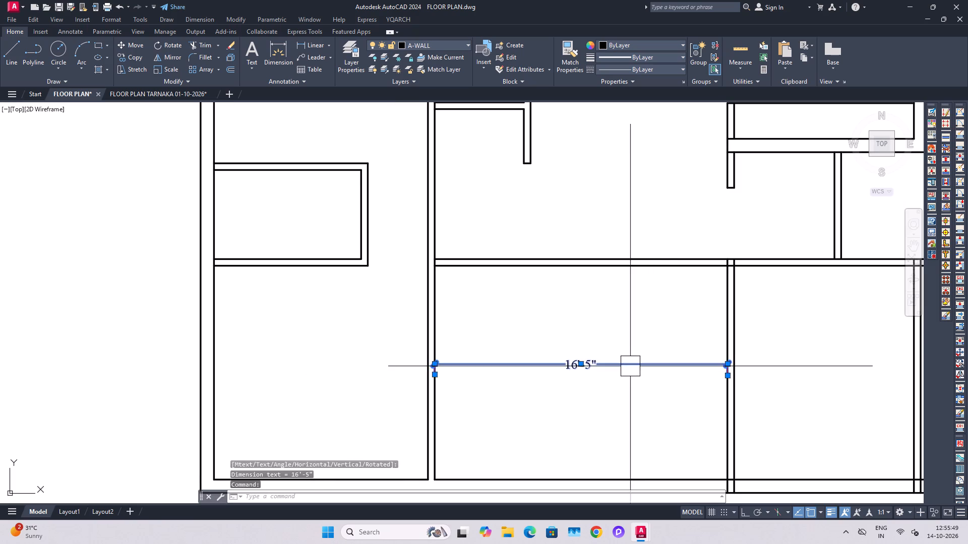
{"action": "key", "text": "Delete"}
Place a linear dimension across the master bedroom's width, between its left wall and the right outer wall's inner line.
{"action": "scroll", "coordinate": [630, 366], "scroll_direction": "down", "scroll_amount": 2}
{"action": "middle_click_drag", "start_coordinate": [568, 346], "coordinate": [659, 383]}
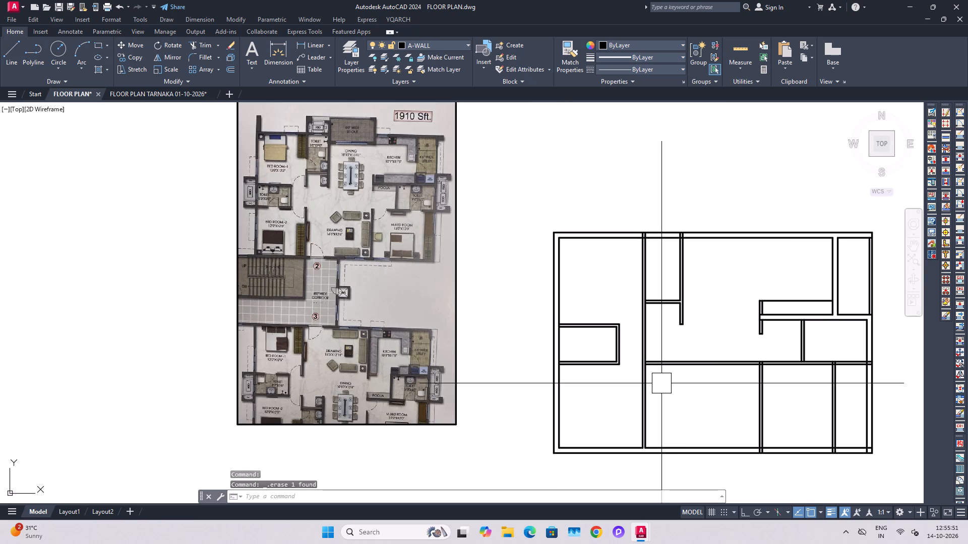
{"action": "middle_click_drag", "start_coordinate": [709, 399], "coordinate": [679, 399]}
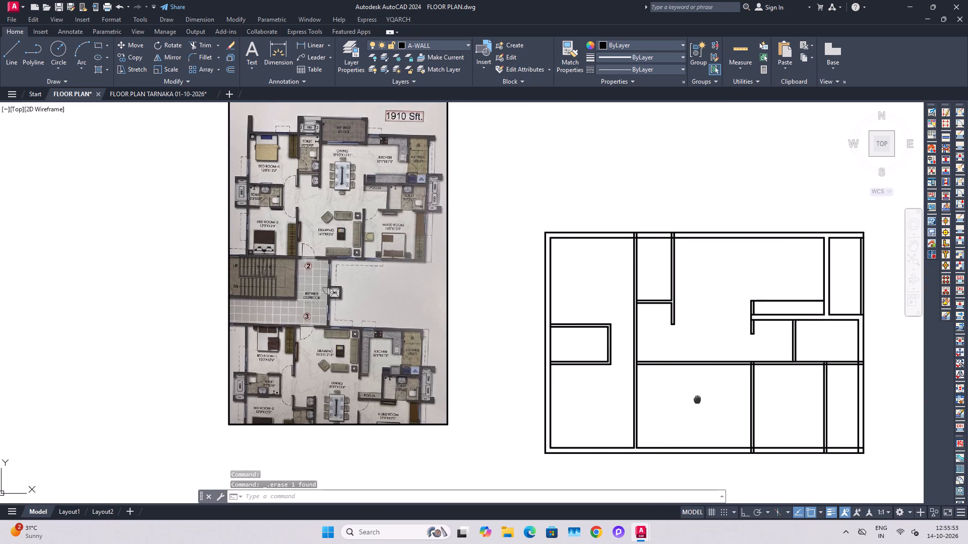
{"action": "middle_click_drag", "start_coordinate": [679, 399], "coordinate": [668, 399]}
{"action": "scroll", "coordinate": [751, 399], "scroll_direction": "up", "scroll_amount": 1}
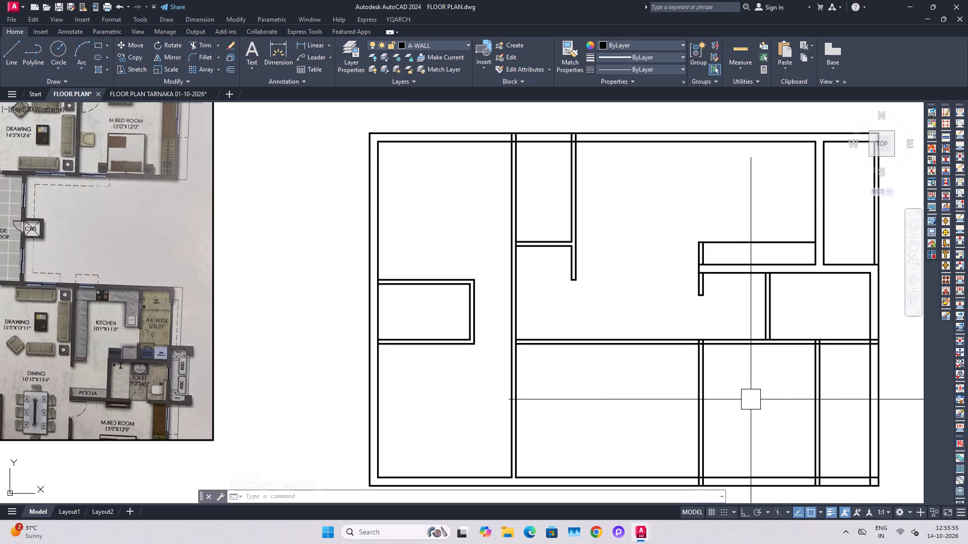
{"action": "middle_click_drag", "start_coordinate": [742, 400], "coordinate": [568, 391]}
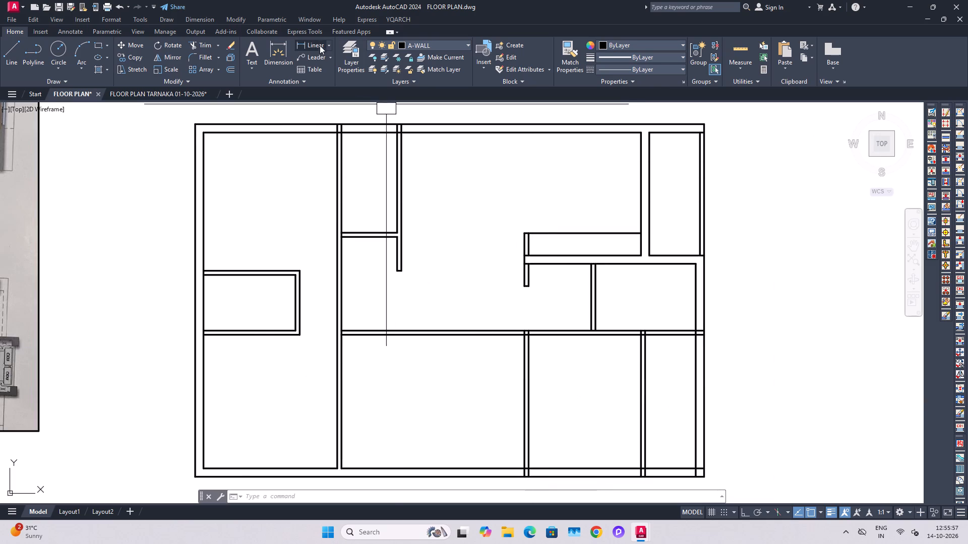
{"action": "left_click", "coordinate": [319, 43]}
{"action": "left_click_drag", "start_coordinate": [528, 380], "coordinate": [538, 381]}
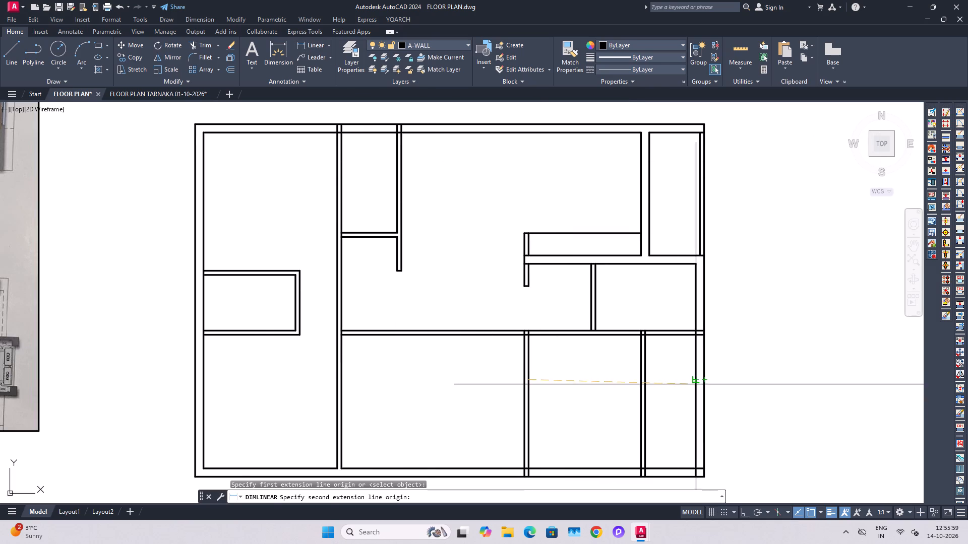
{"action": "left_click", "coordinate": [695, 382]}
{"action": "left_click", "coordinate": [681, 377]}
Delete the master bedroom's width dimension together with both lines of the vertical partition crossing the room.
{"action": "left_click", "coordinate": [661, 401]}
{"action": "left_click", "coordinate": [593, 417]}
{"action": "left_click", "coordinate": [666, 376]}
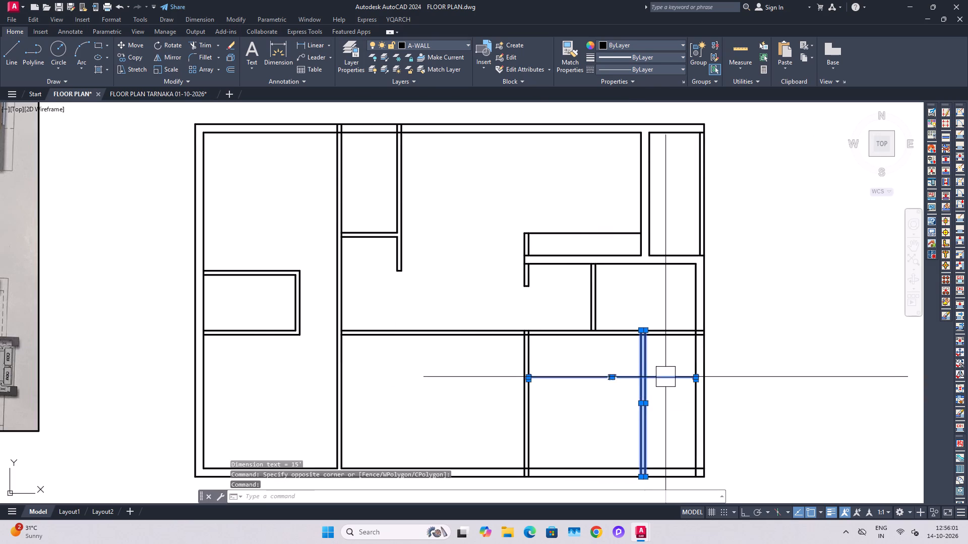
{"action": "key", "text": "Delete"}
{"action": "middle_click_drag", "start_coordinate": [671, 365], "coordinate": [694, 373]}
{"action": "middle_click_drag", "start_coordinate": [551, 371], "coordinate": [613, 379]}
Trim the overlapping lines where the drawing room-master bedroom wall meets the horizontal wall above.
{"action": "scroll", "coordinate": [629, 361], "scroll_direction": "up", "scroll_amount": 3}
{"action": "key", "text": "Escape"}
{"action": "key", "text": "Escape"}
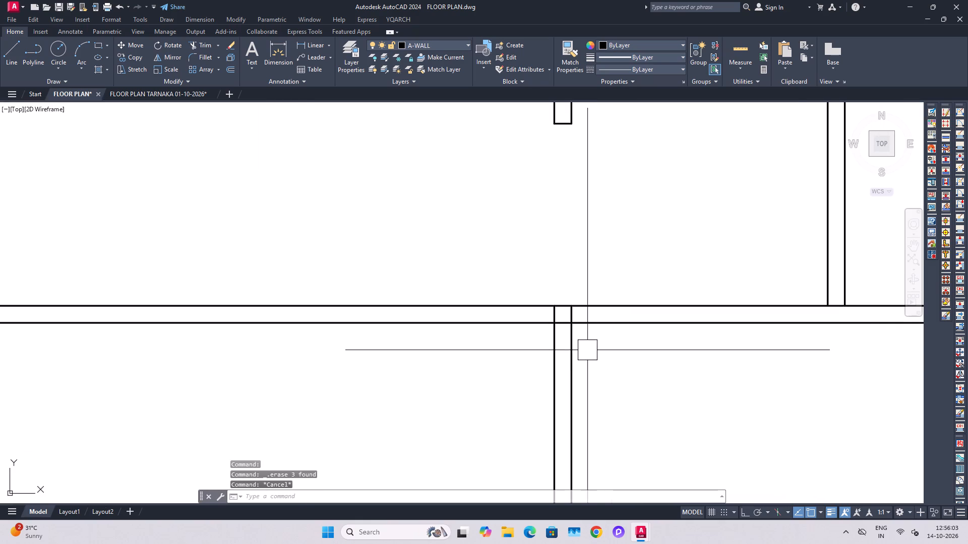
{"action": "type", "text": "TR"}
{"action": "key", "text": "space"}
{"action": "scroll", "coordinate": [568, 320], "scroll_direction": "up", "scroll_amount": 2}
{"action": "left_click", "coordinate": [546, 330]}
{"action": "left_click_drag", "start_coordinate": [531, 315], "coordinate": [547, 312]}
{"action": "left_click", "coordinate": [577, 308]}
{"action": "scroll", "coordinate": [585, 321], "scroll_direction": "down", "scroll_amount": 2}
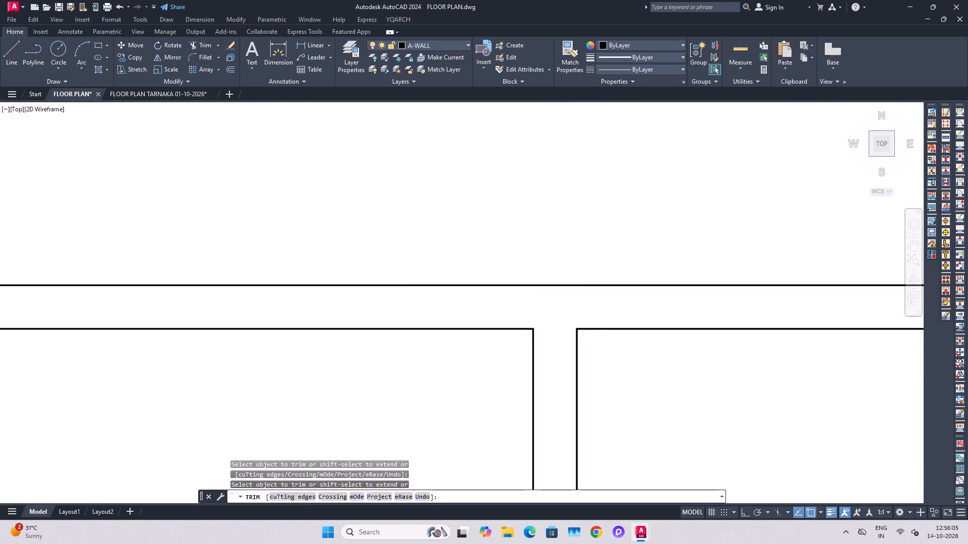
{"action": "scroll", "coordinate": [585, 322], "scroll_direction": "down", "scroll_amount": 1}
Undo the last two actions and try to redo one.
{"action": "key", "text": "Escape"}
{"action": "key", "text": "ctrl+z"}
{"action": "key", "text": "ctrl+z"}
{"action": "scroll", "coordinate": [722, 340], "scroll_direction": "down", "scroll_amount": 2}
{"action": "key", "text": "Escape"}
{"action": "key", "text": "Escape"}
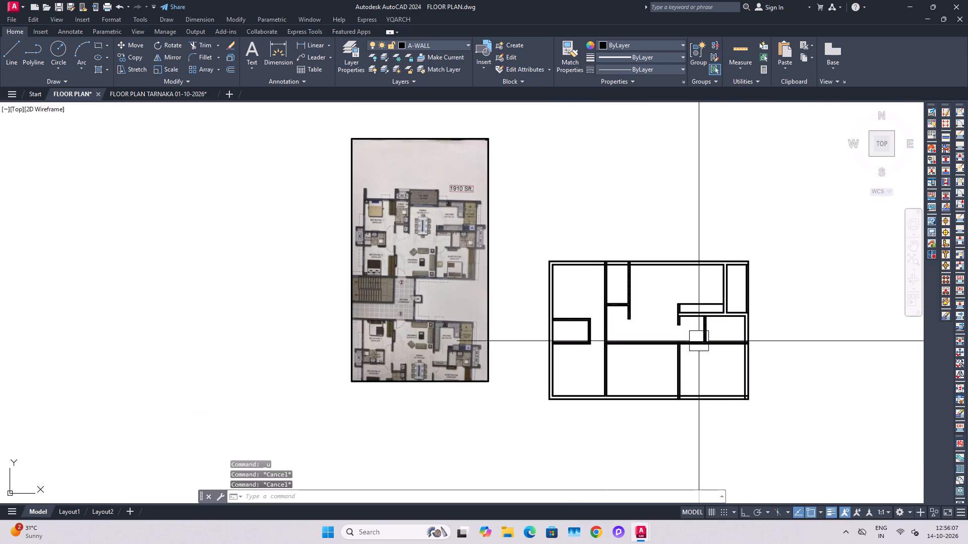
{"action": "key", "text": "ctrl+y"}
Draw a short vertical line across the bottom outer wall, from the bedroom 2-drawing room wall's drawing-side corner to the outer line.
{"action": "scroll", "coordinate": [437, 265], "scroll_direction": "up", "scroll_amount": 2}
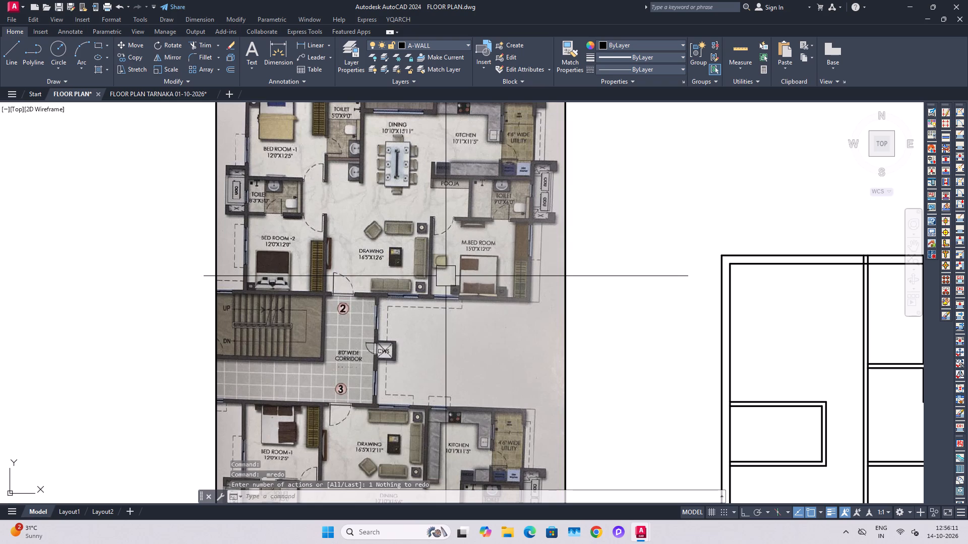
{"action": "scroll", "coordinate": [328, 319], "scroll_direction": "up", "scroll_amount": 2}
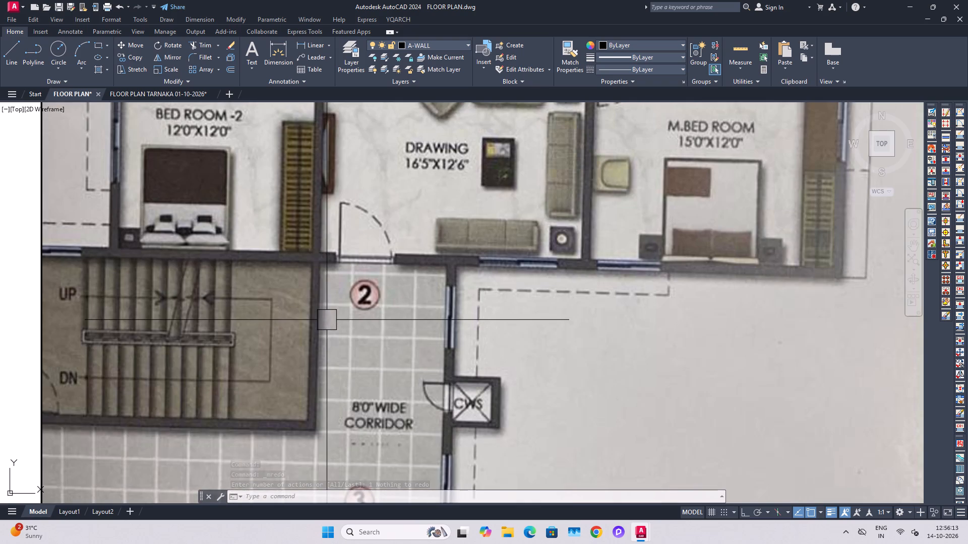
{"action": "scroll", "coordinate": [327, 320], "scroll_direction": "down", "scroll_amount": 2}
{"action": "middle_click_drag", "start_coordinate": [800, 346], "coordinate": [590, 251]}
{"action": "middle_click_drag", "start_coordinate": [762, 436], "coordinate": [690, 279]}
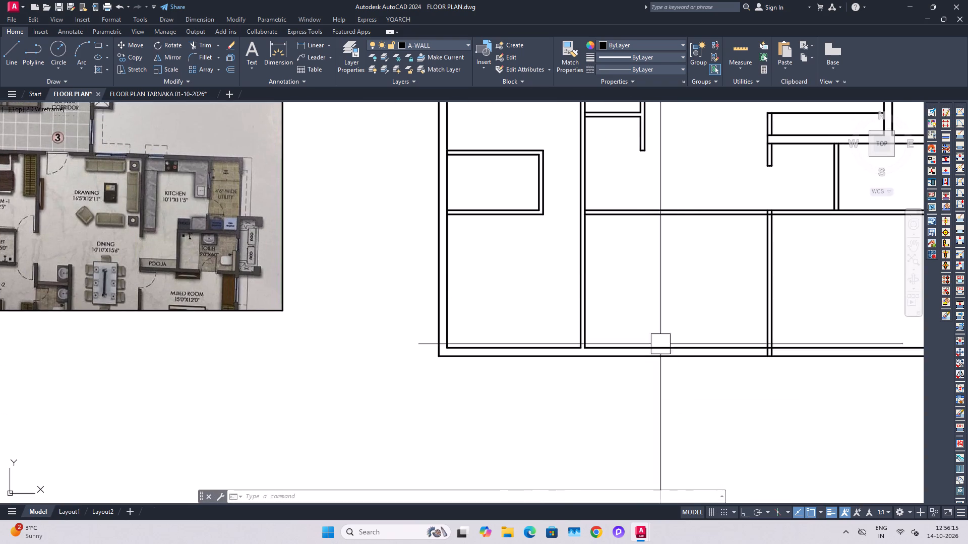
{"action": "scroll", "coordinate": [541, 318], "scroll_direction": "up", "scroll_amount": 1}
{"action": "scroll", "coordinate": [703, 369], "scroll_direction": "down", "scroll_amount": 2}
{"action": "middle_click_drag", "start_coordinate": [674, 335], "coordinate": [716, 393]}
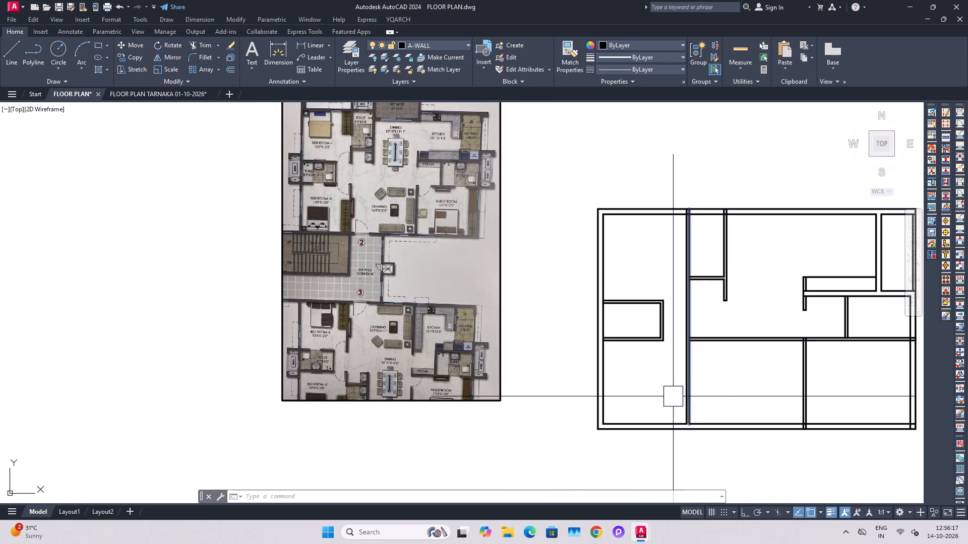
{"action": "scroll", "coordinate": [691, 416], "scroll_direction": "up", "scroll_amount": 3}
{"action": "middle_click_drag", "start_coordinate": [669, 396], "coordinate": [645, 372]}
{"action": "key", "text": "l"}
{"action": "key", "text": "space"}
{"action": "scroll", "coordinate": [678, 425], "scroll_direction": "up", "scroll_amount": 1}
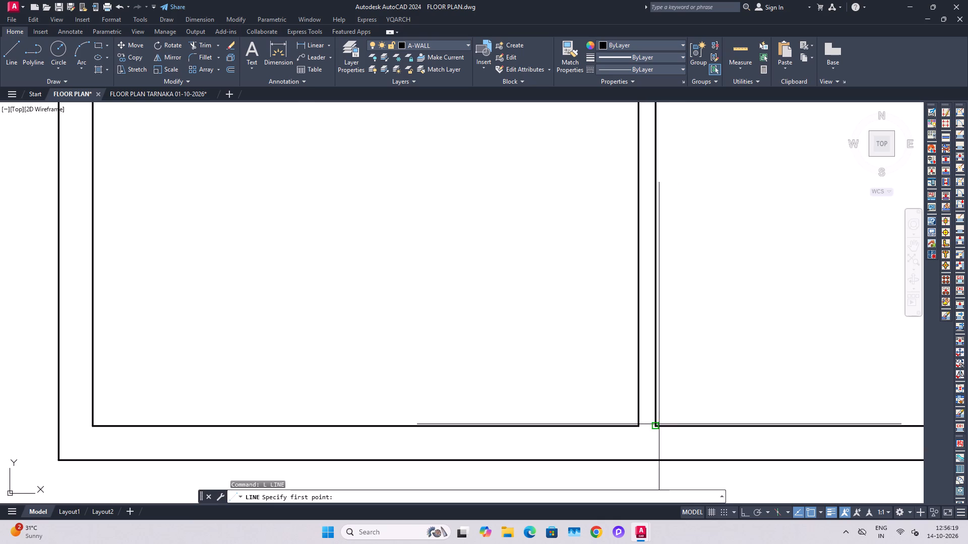
{"action": "left_click", "coordinate": [658, 424]}
{"action": "left_click", "coordinate": [656, 460]}
{"action": "key", "text": "Escape"}
{"action": "key", "text": "Escape"}
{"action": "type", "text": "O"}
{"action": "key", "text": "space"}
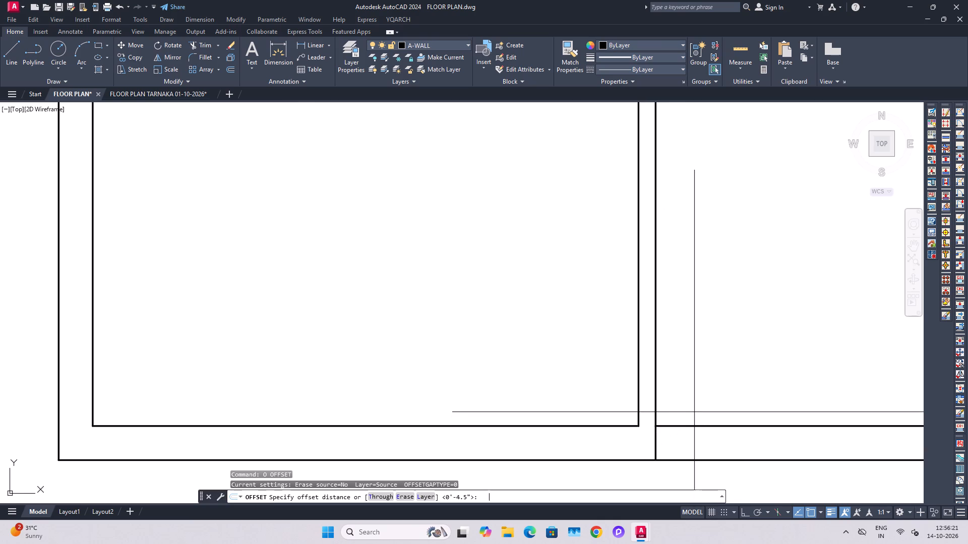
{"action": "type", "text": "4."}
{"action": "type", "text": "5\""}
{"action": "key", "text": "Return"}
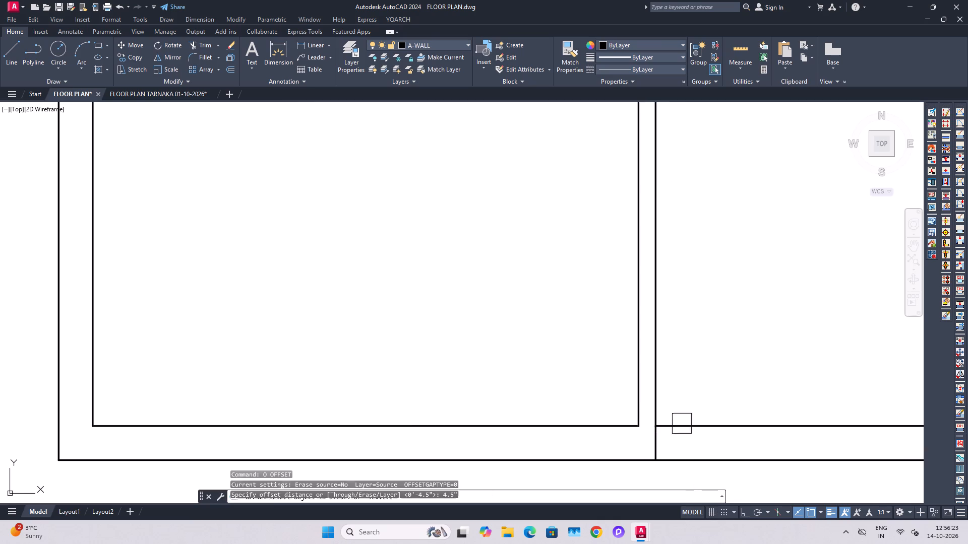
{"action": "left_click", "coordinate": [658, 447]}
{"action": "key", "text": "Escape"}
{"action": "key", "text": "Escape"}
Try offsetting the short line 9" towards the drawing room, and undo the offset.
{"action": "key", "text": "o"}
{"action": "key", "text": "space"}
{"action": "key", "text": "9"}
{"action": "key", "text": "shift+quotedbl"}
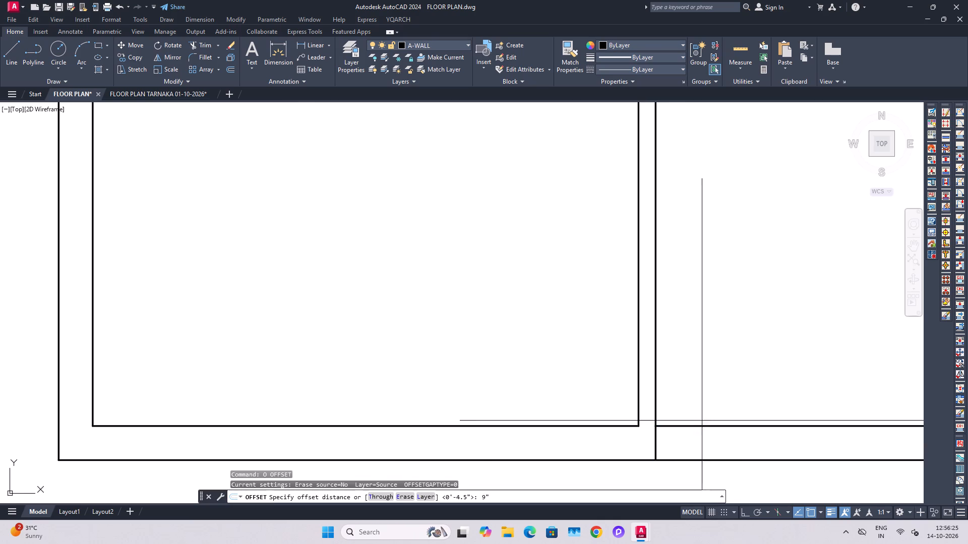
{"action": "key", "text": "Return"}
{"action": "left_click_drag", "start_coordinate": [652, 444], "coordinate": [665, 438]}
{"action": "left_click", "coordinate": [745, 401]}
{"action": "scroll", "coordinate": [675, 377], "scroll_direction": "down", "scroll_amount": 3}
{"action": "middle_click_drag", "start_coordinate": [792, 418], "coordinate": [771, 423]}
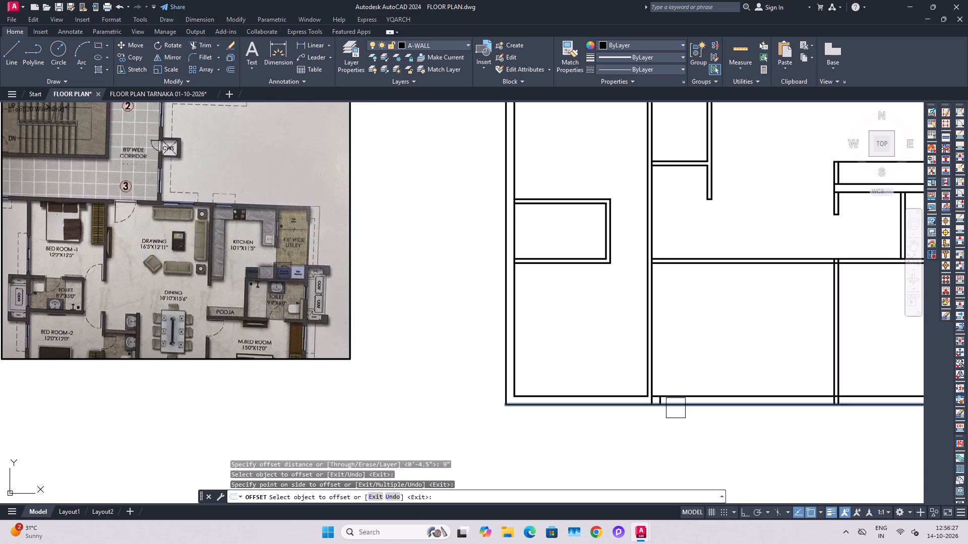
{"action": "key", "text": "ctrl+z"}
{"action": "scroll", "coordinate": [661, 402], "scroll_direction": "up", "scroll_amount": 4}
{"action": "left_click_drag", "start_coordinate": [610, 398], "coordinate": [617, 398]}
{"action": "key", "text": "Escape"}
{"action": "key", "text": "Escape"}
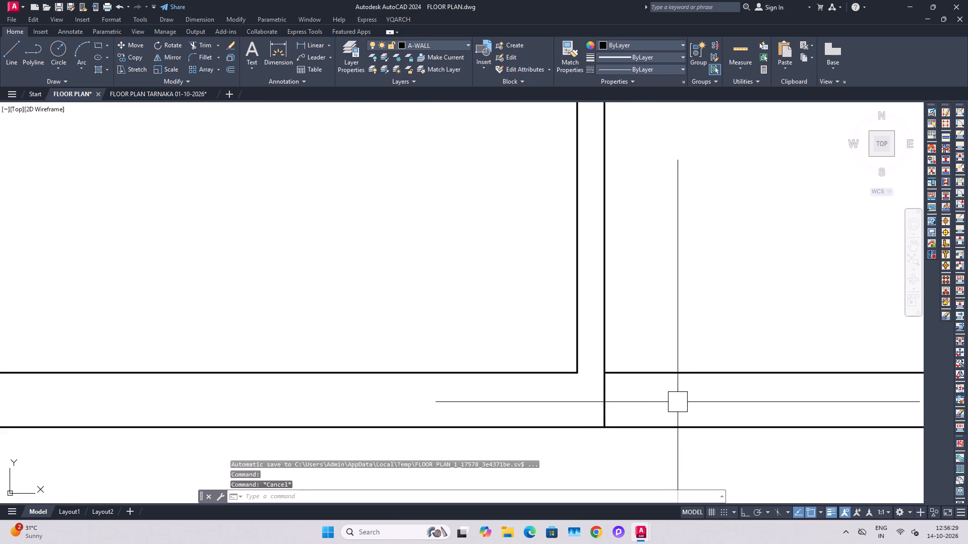
Offset the short line 1'6" along the bottom wall towards the drawing room to mark the entrance's near jamb.
{"action": "type", "text": "O 1'6\""}
{"action": "key", "text": "Return"}
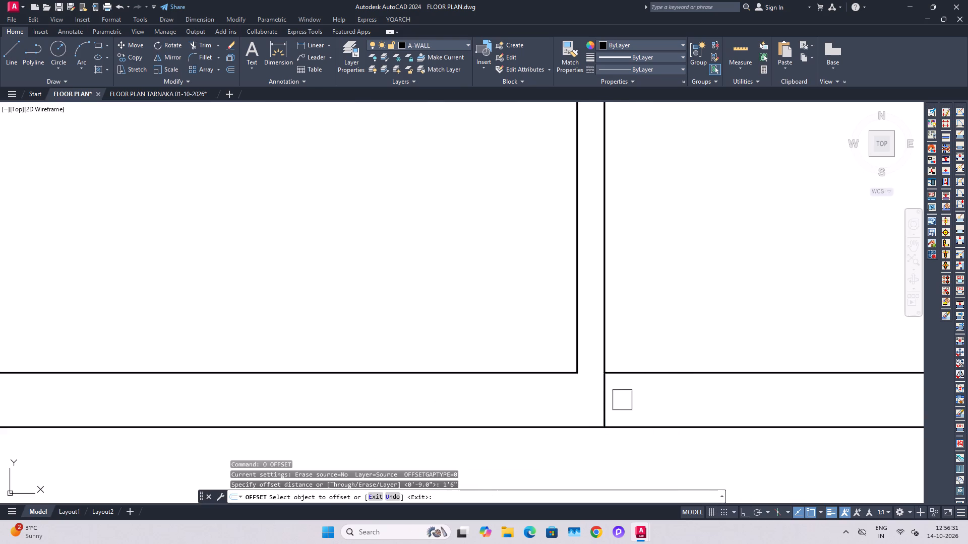
{"action": "left_click", "coordinate": [609, 401]}
{"action": "left_click", "coordinate": [737, 402]}
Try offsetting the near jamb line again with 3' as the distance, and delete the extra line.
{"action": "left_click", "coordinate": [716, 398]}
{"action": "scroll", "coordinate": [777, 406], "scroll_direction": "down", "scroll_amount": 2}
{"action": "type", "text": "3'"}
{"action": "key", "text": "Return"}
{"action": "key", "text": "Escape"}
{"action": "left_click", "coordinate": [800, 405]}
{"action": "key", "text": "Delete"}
Offset the near jamb line 3' along the bottom wall to mark the entrance opening's far jamb.
{"action": "middle_click_drag", "start_coordinate": [752, 375], "coordinate": [738, 371]}
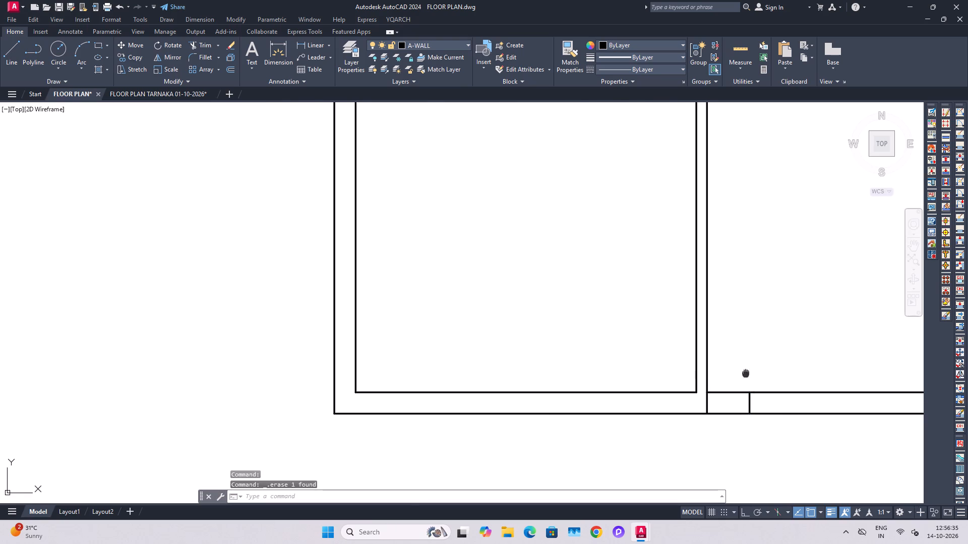
{"action": "middle_click_drag", "start_coordinate": [738, 371], "coordinate": [705, 359]}
{"action": "type", "text": "O 3'"}
{"action": "key", "text": "Return"}
{"action": "scroll", "coordinate": [708, 383], "scroll_direction": "up", "scroll_amount": 3}
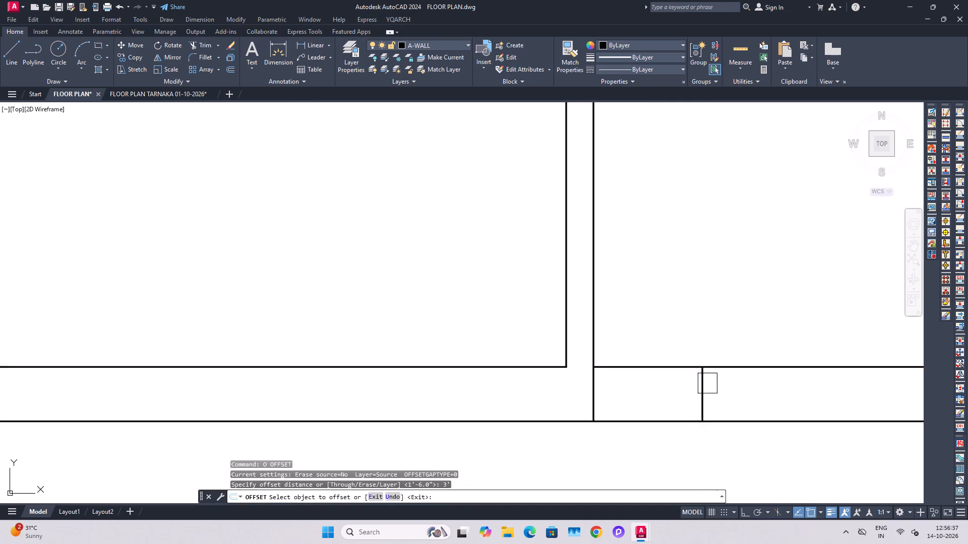
{"action": "left_click_drag", "start_coordinate": [704, 388], "coordinate": [719, 389]}
{"action": "left_click", "coordinate": [809, 389]}
{"action": "key", "text": "Escape"}
{"action": "scroll", "coordinate": [688, 343], "scroll_direction": "down", "scroll_amount": 3}
{"action": "key", "text": "Escape"}
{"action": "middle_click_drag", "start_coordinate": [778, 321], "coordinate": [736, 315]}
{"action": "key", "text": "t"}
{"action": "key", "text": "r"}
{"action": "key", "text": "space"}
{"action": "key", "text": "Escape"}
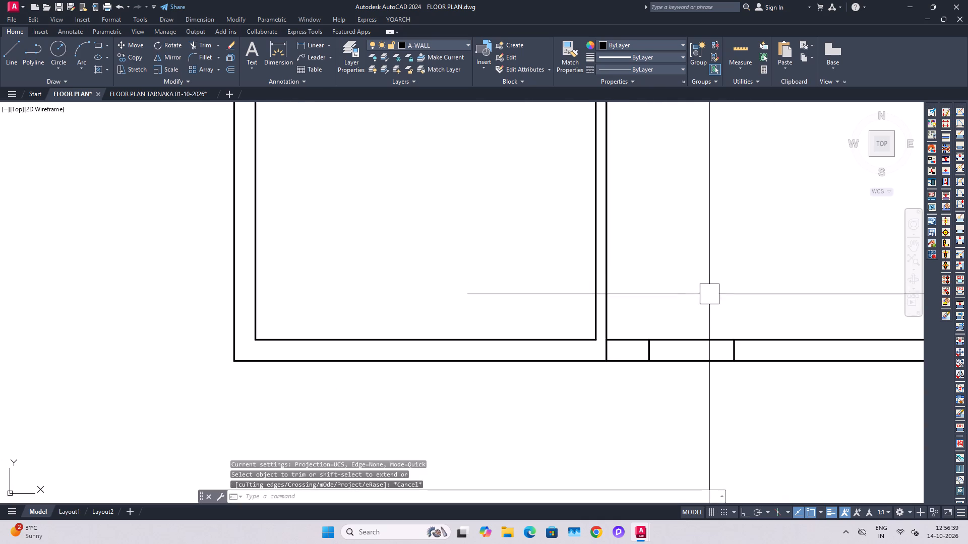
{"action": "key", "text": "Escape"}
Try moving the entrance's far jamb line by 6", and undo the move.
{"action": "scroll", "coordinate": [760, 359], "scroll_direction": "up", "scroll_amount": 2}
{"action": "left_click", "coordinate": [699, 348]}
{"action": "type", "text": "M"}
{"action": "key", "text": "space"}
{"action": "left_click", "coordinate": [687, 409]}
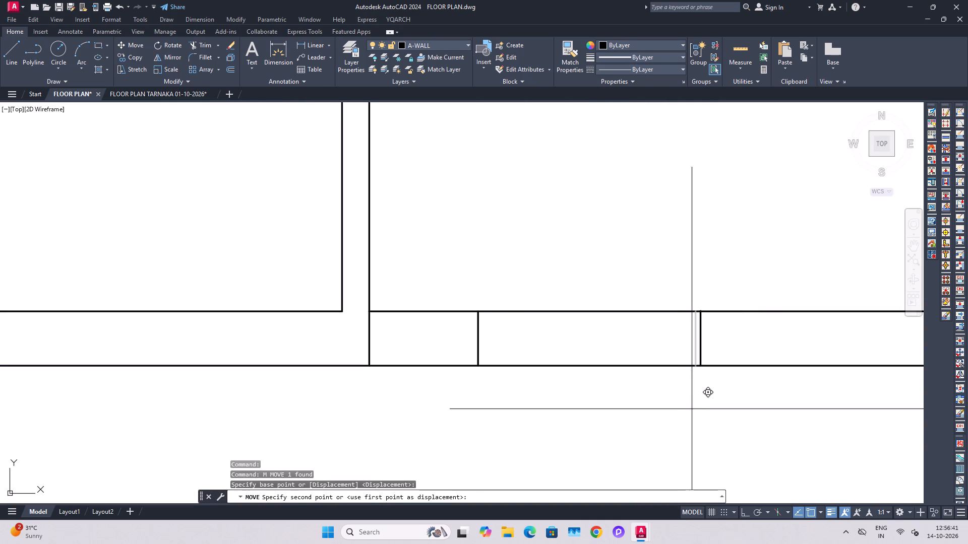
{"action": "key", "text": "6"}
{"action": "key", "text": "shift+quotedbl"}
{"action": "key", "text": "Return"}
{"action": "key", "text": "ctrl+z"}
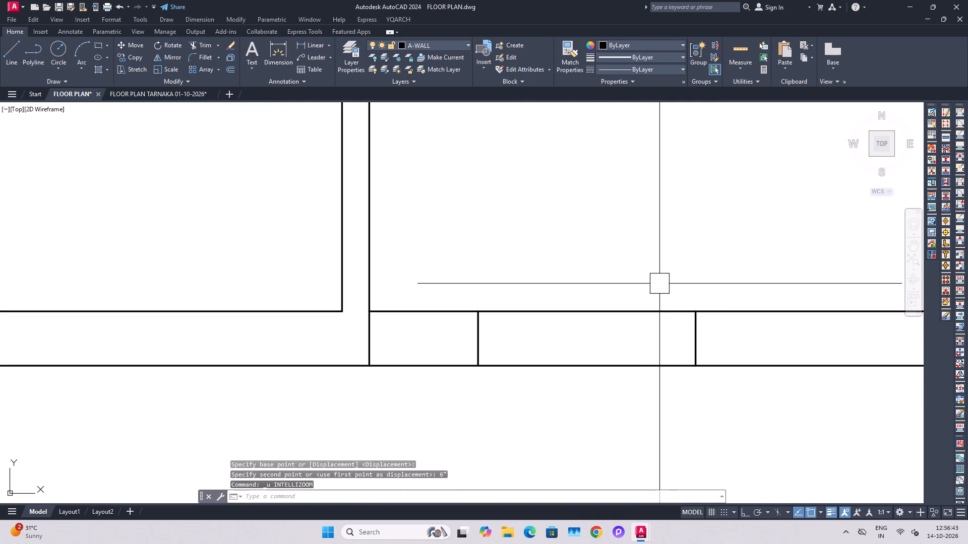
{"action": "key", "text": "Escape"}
Turn on Ortho mode.
{"action": "left_click", "coordinate": [749, 514]}
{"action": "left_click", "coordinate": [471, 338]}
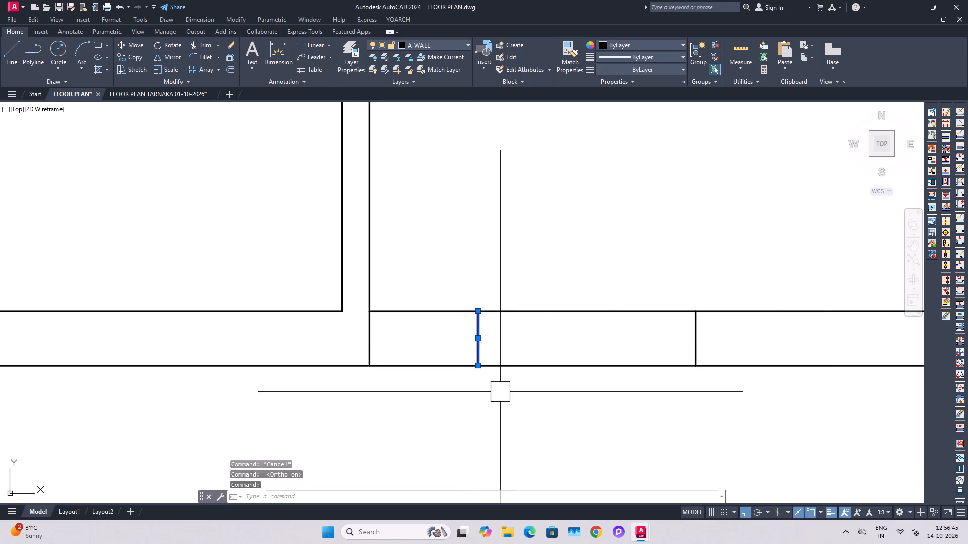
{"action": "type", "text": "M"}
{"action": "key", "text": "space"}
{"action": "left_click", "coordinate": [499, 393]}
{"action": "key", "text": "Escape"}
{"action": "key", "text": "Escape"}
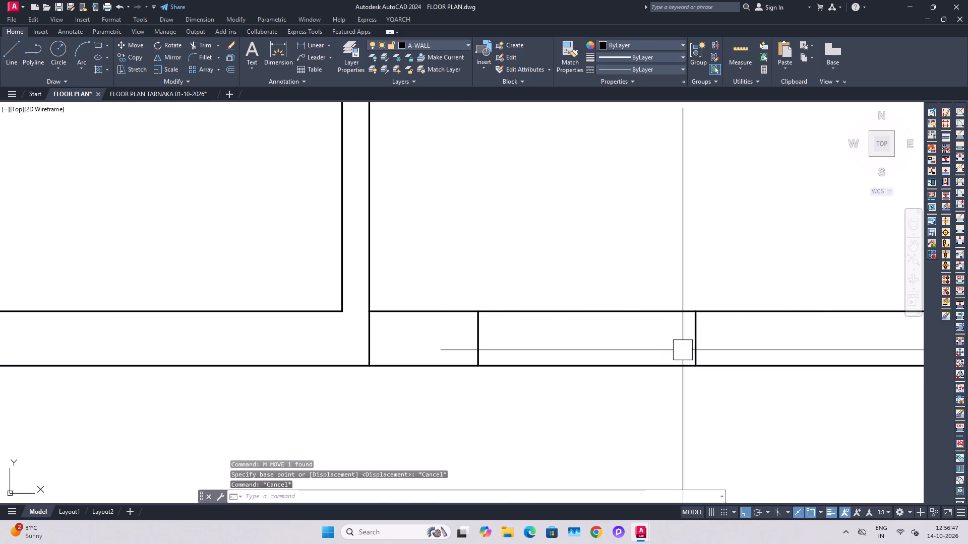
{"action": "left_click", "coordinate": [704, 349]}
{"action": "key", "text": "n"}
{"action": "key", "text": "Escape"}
Move the entrance's far jamb line 6" horizontally away from the near jamb to widen the opening.
{"action": "left_click", "coordinate": [696, 352]}
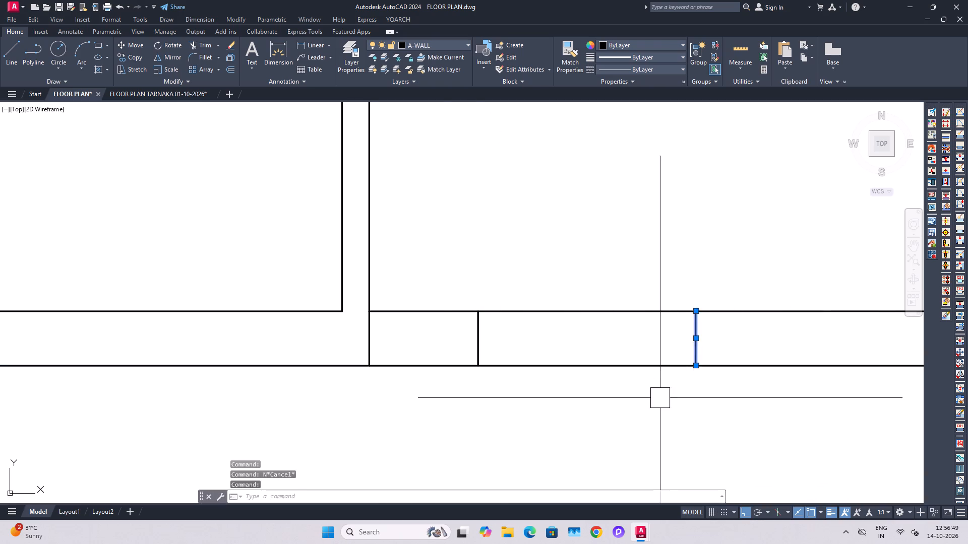
{"action": "type", "text": "M"}
{"action": "key", "text": "space"}
{"action": "left_click_drag", "start_coordinate": [659, 399], "coordinate": [668, 399]}
{"action": "type", "text": "6\""}
{"action": "key", "text": "Return"}
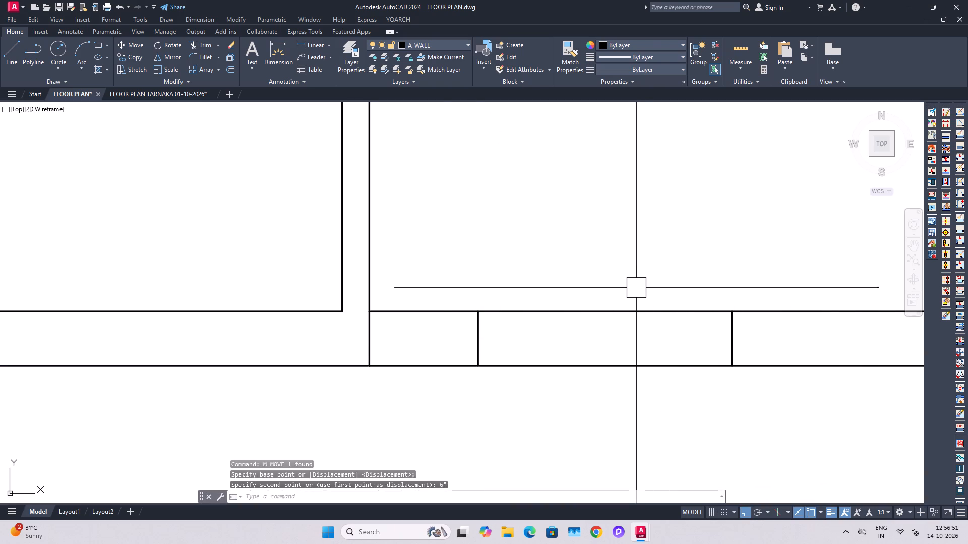
{"action": "key", "text": "Escape"}
{"action": "key", "text": "Escape"}
Trim both bottom wall lines between the jambs to open the entrance, and remove the leftover short line at the wall corner.
{"action": "key", "text": "t"}
{"action": "key", "text": "r"}
{"action": "key", "text": "space"}
{"action": "left_click", "coordinate": [606, 235]}
{"action": "left_click_drag", "start_coordinate": [604, 371], "coordinate": [603, 380]}
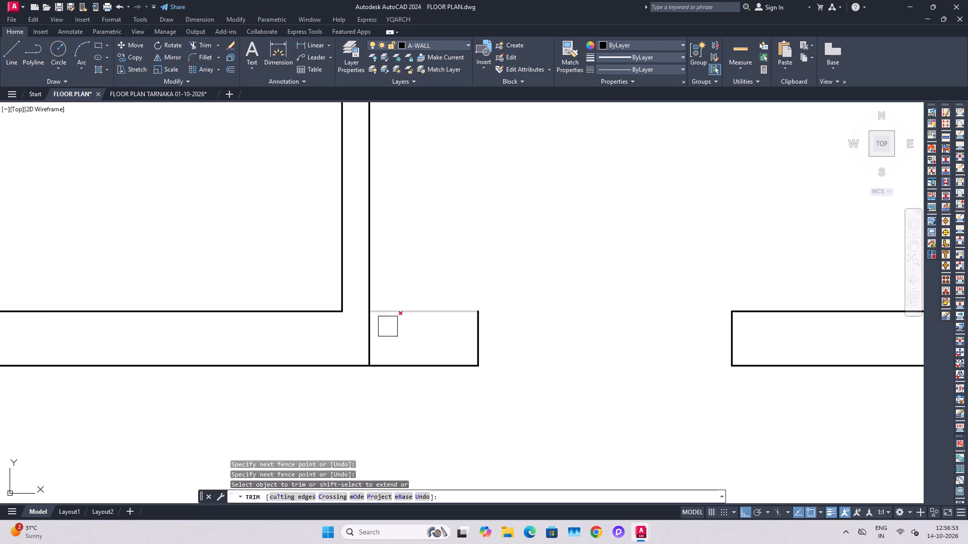
{"action": "left_click", "coordinate": [372, 339]}
{"action": "key", "text": "Escape"}
Trim away both lines of the horizontal wall separating drawing from dining, up to the master bedroom wall.
{"action": "scroll", "coordinate": [472, 309], "scroll_direction": "down", "scroll_amount": 3}
{"action": "scroll", "coordinate": [528, 286], "scroll_direction": "down", "scroll_amount": 2}
{"action": "middle_click_drag", "start_coordinate": [540, 263], "coordinate": [565, 318]}
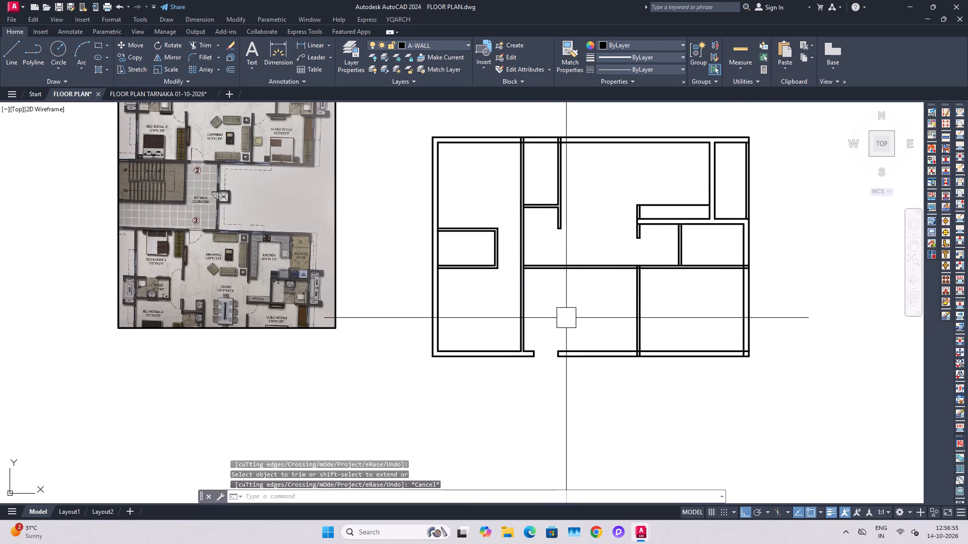
{"action": "middle_click_drag", "start_coordinate": [540, 345], "coordinate": [588, 422]}
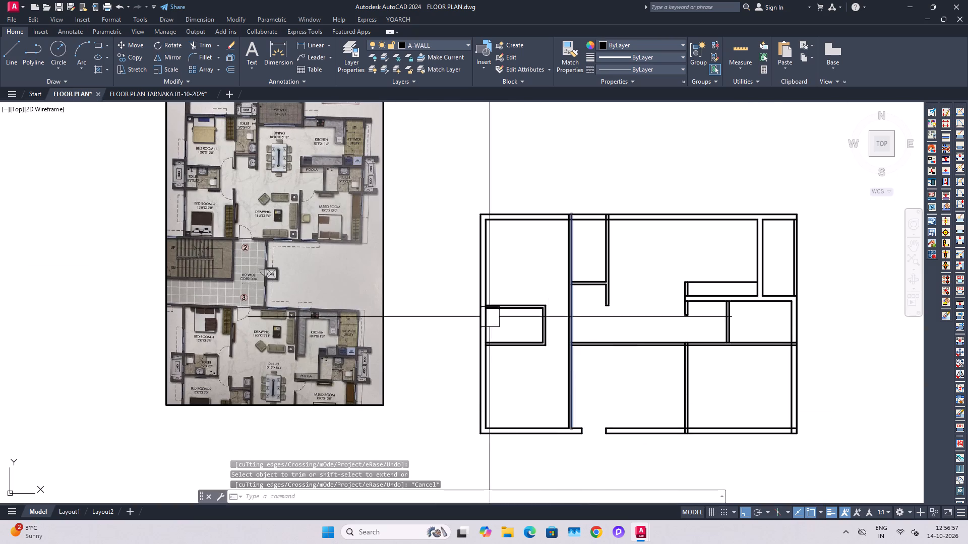
{"action": "scroll", "coordinate": [322, 209], "scroll_direction": "up", "scroll_amount": 1}
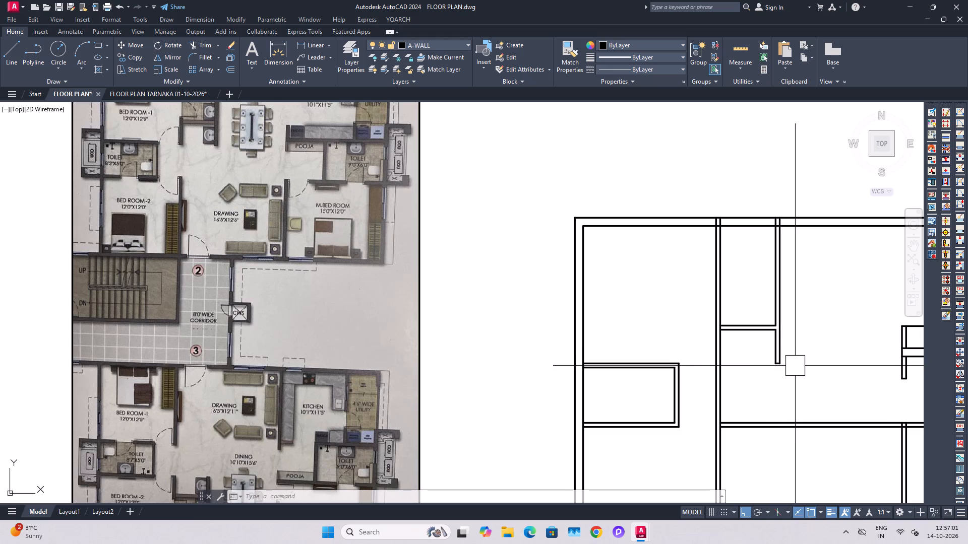
{"action": "middle_click_drag", "start_coordinate": [781, 368], "coordinate": [654, 320]}
{"action": "scroll", "coordinate": [795, 406], "scroll_direction": "up", "scroll_amount": 1}
{"action": "key", "text": "t"}
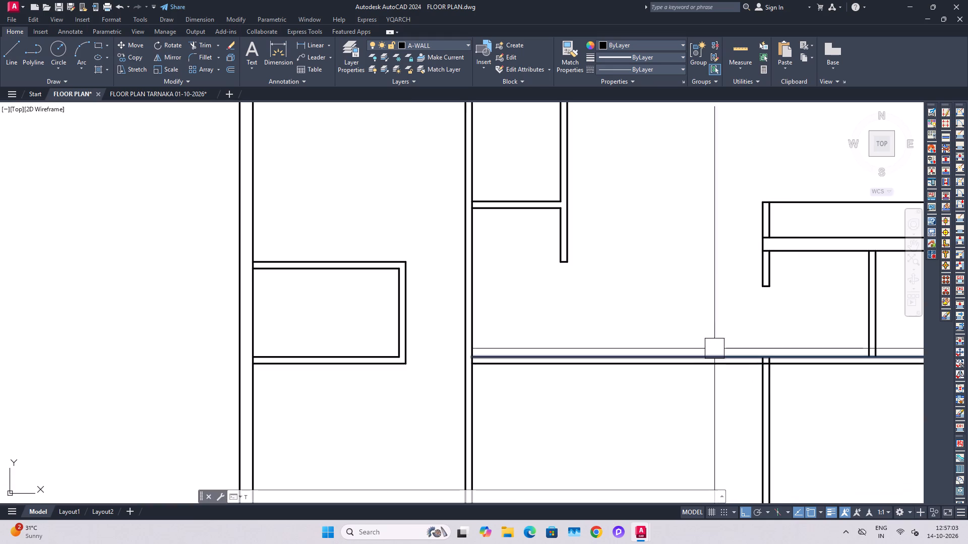
{"action": "key", "text": "r"}
{"action": "key", "text": "space"}
{"action": "left_click", "coordinate": [690, 298]}
{"action": "left_click", "coordinate": [672, 382]}
{"action": "scroll", "coordinate": [681, 348], "scroll_direction": "down", "scroll_amount": 2}
{"action": "middle_click_drag", "start_coordinate": [673, 344], "coordinate": [694, 376]}
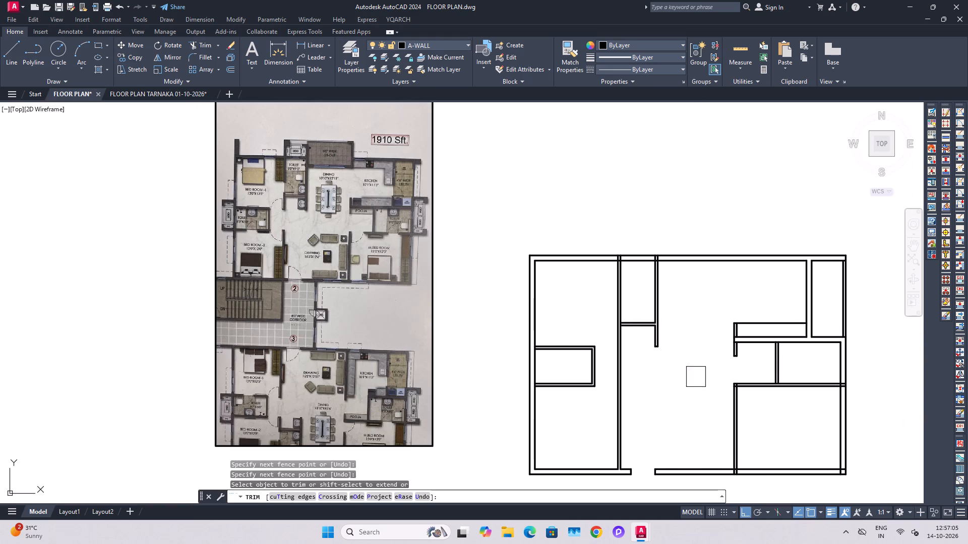
{"action": "key", "text": "Escape"}
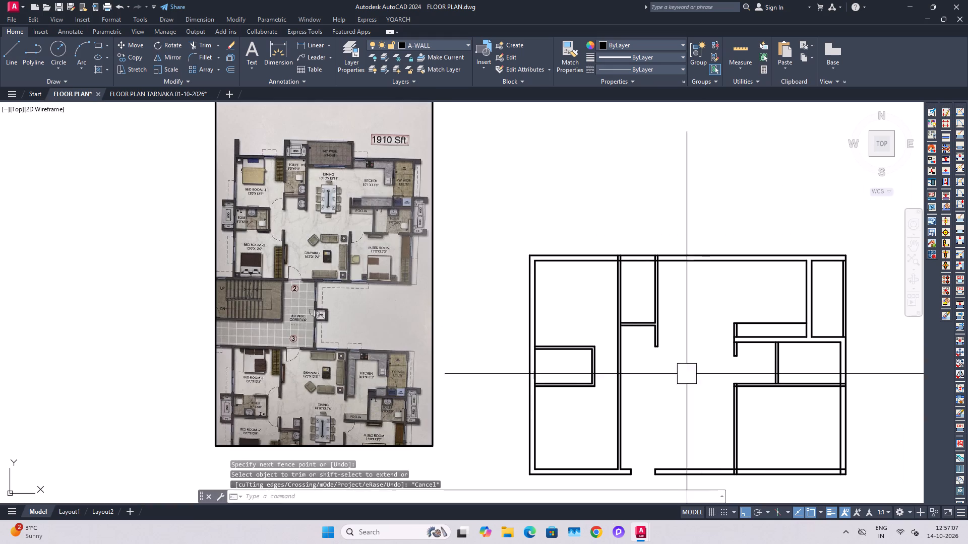
{"action": "key", "text": "Escape"}
Draw a horizontal line from the bedroom 2 toilet's upper-right outer corner to the lower end of the dining-side toilet wall.
{"action": "scroll", "coordinate": [607, 374], "scroll_direction": "up", "scroll_amount": 2}
{"action": "middle_click_drag", "start_coordinate": [608, 318], "coordinate": [579, 368]}
{"action": "key", "text": "l"}
{"action": "key", "text": "space"}
{"action": "left_click", "coordinate": [549, 361]}
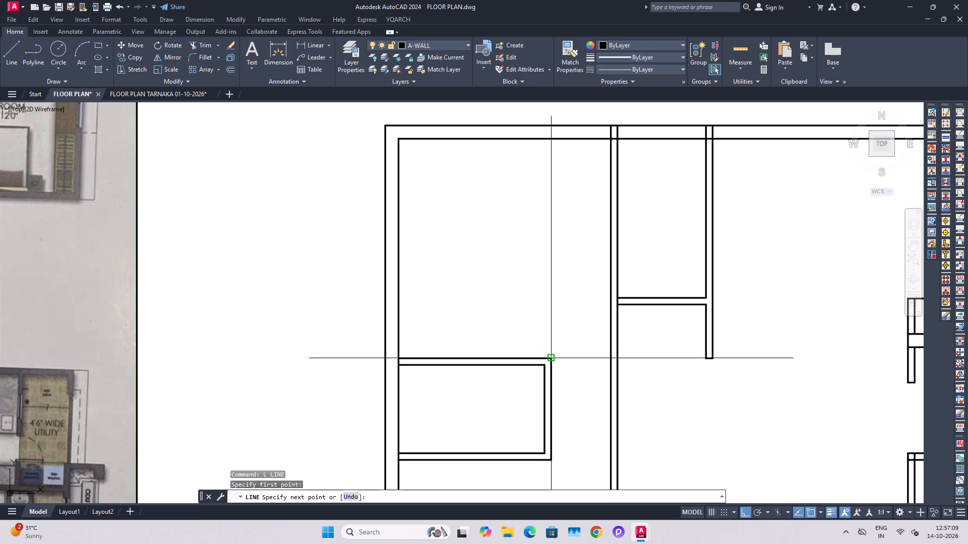
{"action": "left_click", "coordinate": [713, 357]}
{"action": "key", "text": "Escape"}
{"action": "scroll", "coordinate": [728, 380], "scroll_direction": "down", "scroll_amount": 2}
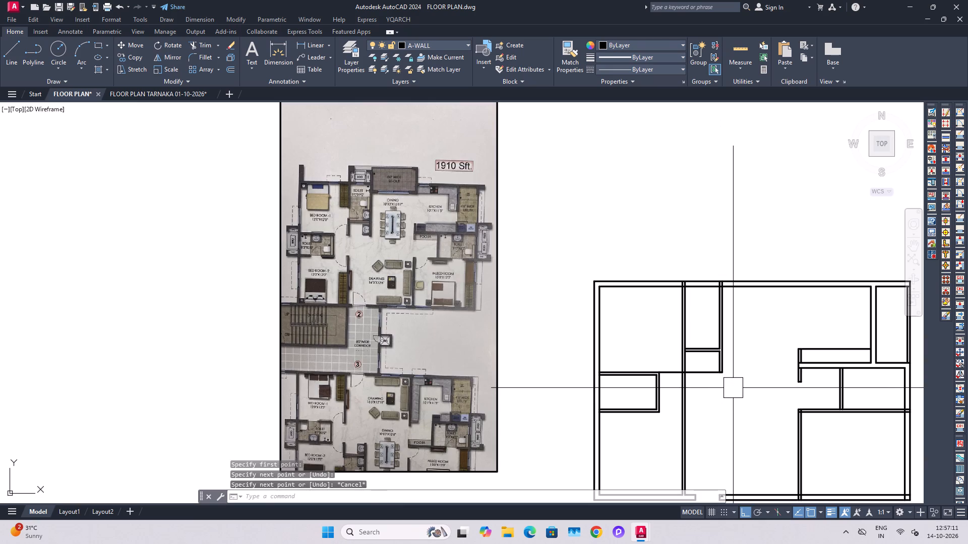
Draw a horizontal line from the bedroom 2 toilet's lower-right outer corner to the drawing-side face of the long vertical bedroom wall.
{"action": "key", "text": "l"}
{"action": "key", "text": "space"}
{"action": "scroll", "coordinate": [705, 403], "scroll_direction": "up", "scroll_amount": 1}
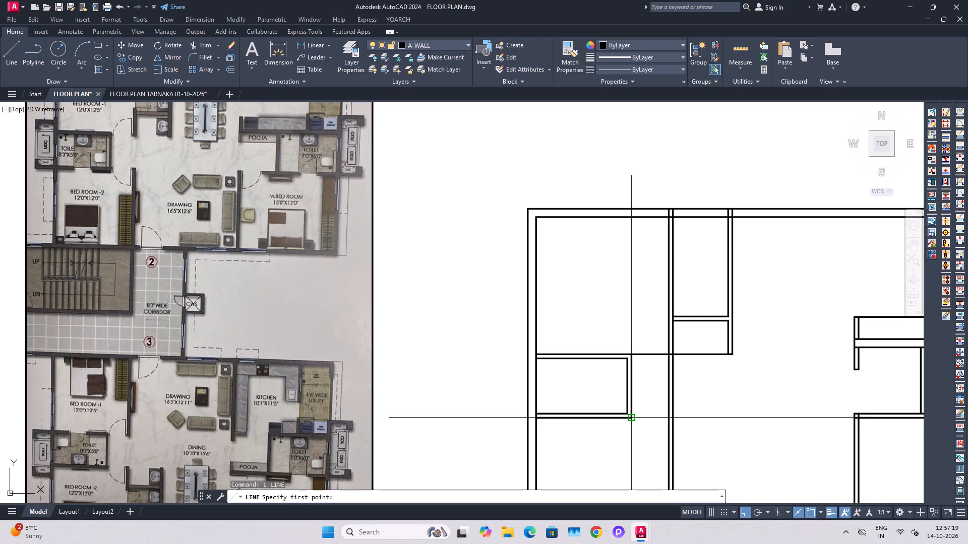
{"action": "left_click", "coordinate": [634, 415]}
{"action": "scroll", "coordinate": [667, 412], "scroll_direction": "up", "scroll_amount": 1}
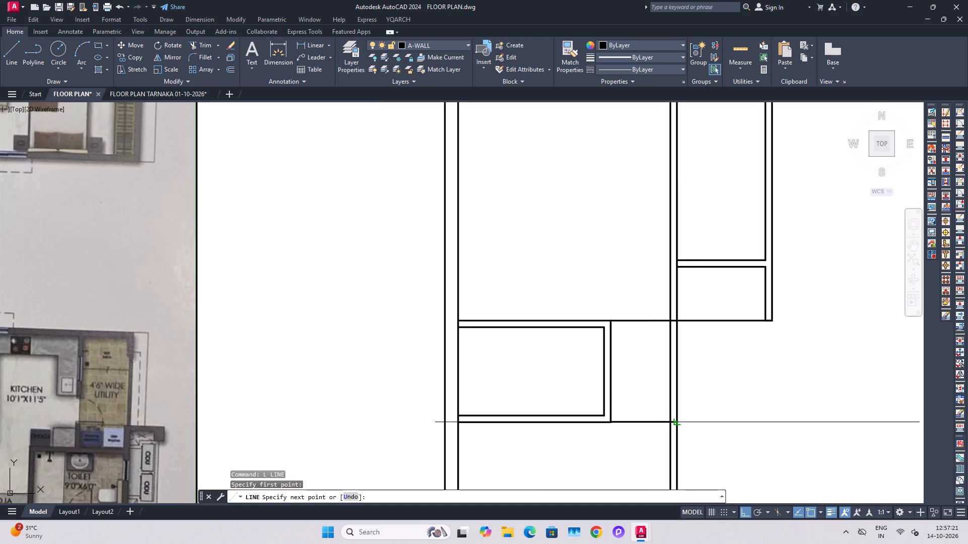
{"action": "left_click", "coordinate": [679, 422]}
{"action": "key", "text": "Escape"}
Trim the long vertical bedroom wall between the two horizontal lines to open the passage, and trim off the excess horizontal segments.
{"action": "key", "text": "t"}
{"action": "type", "text": "R"}
{"action": "key", "text": "space"}
{"action": "left_click", "coordinate": [700, 378]}
{"action": "left_click", "coordinate": [651, 371]}
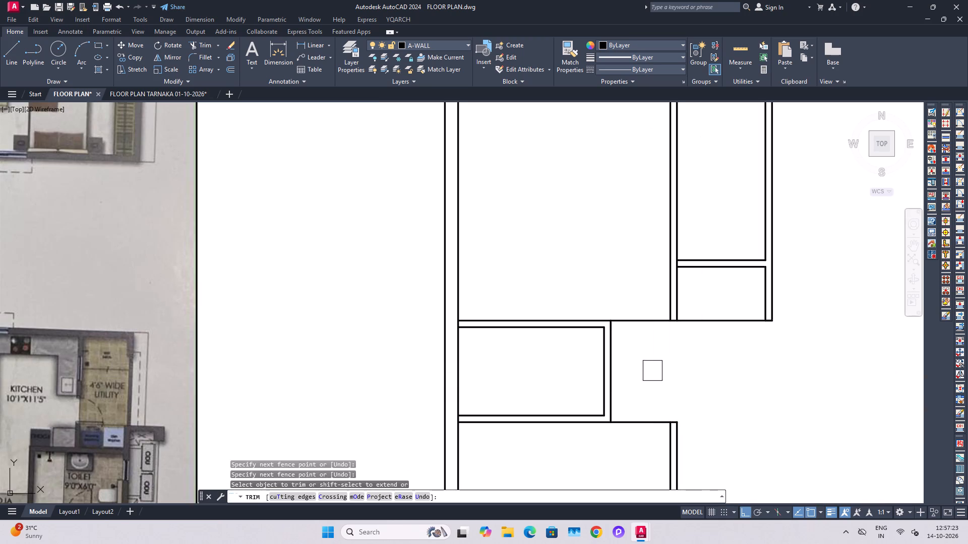
{"action": "left_click", "coordinate": [648, 425]}
{"action": "left_click", "coordinate": [646, 319]}
{"action": "left_click", "coordinate": [722, 328]}
{"action": "key", "text": "Escape"}
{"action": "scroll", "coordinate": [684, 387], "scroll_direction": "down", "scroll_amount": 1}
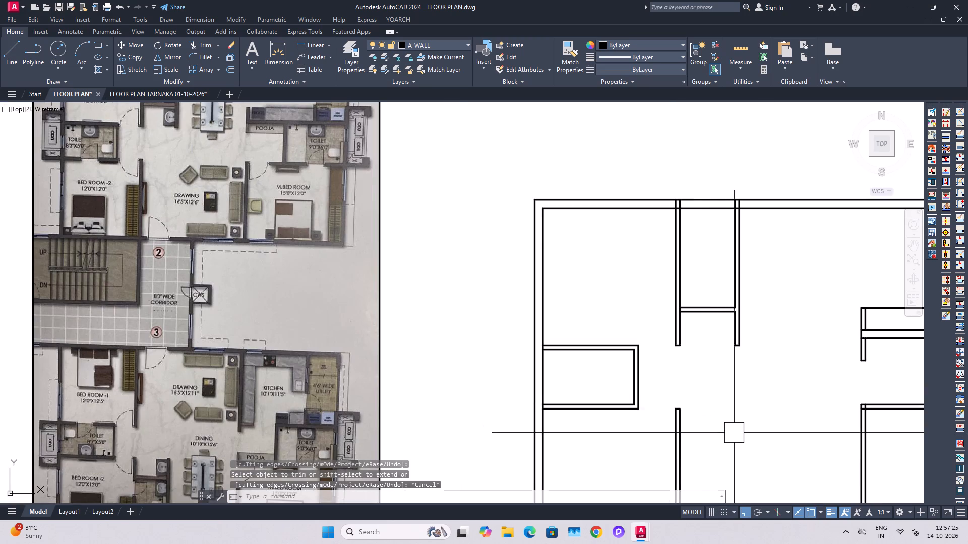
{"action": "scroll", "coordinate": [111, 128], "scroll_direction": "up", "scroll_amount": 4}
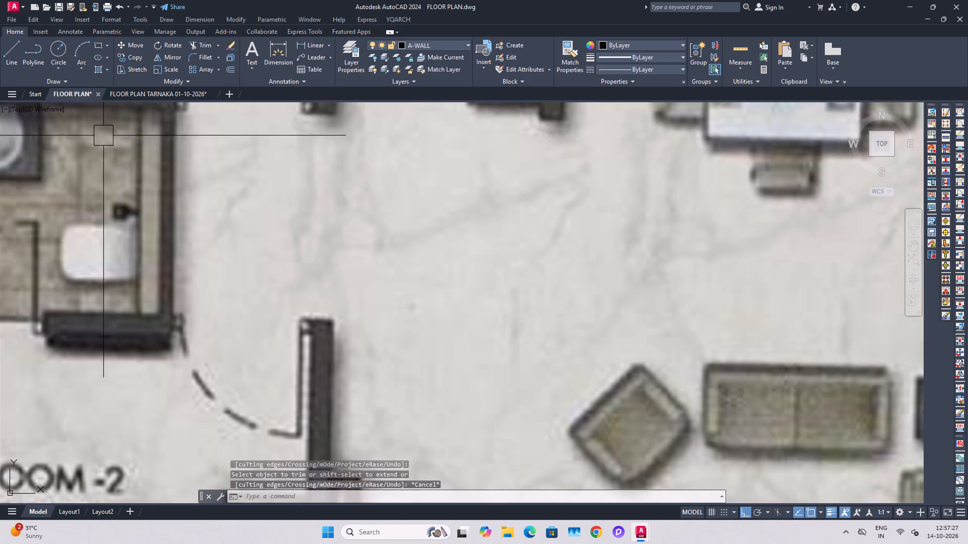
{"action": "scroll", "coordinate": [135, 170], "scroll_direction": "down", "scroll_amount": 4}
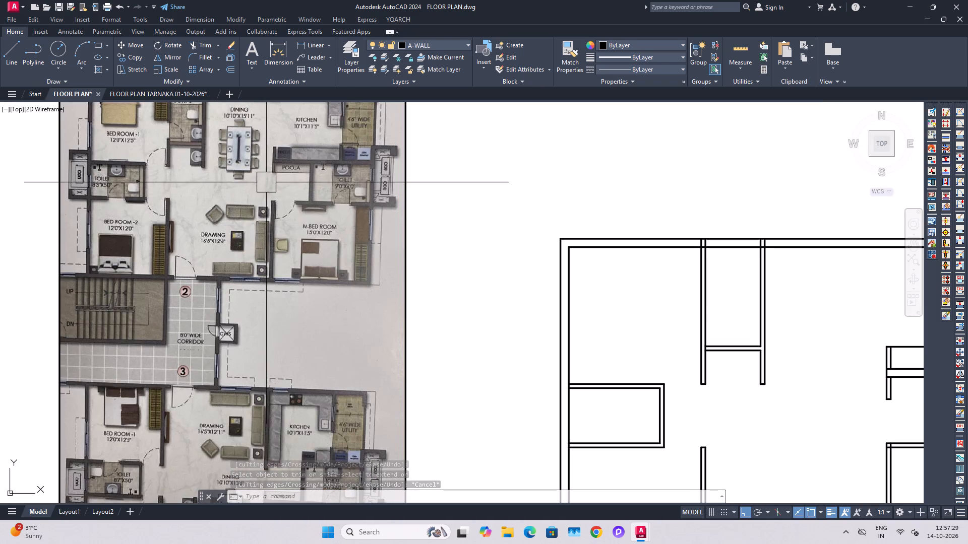
Trim the overlapping lines where the bedroom 1 toilet's two vertical walls meet the upper outer wall, cleaning both junctions.
{"action": "scroll", "coordinate": [442, 257], "scroll_direction": "down", "scroll_amount": 2}
{"action": "scroll", "coordinate": [622, 325], "scroll_direction": "up", "scroll_amount": 2}
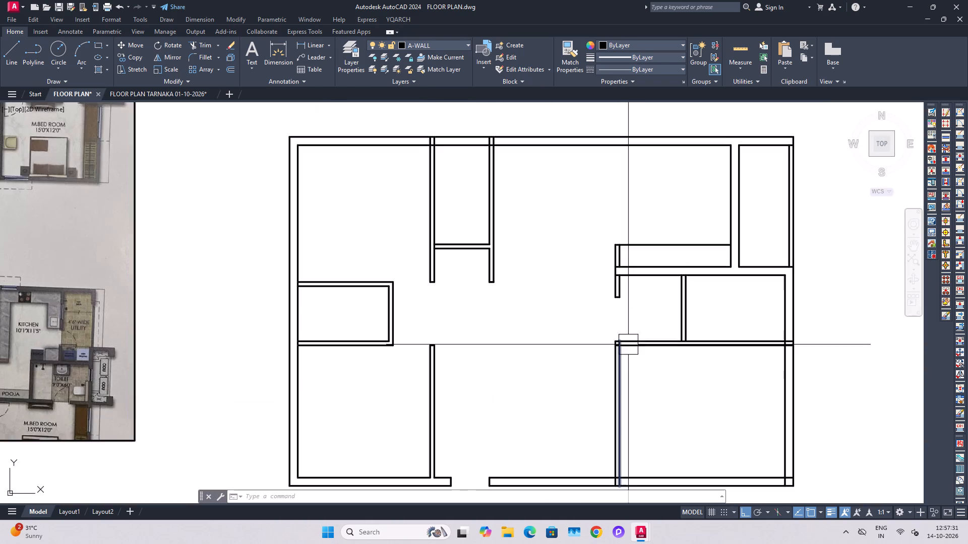
{"action": "middle_click_drag", "start_coordinate": [509, 181], "coordinate": [538, 260]}
{"action": "key", "text": "t"}
{"action": "key", "text": "r"}
{"action": "key", "text": "space"}
{"action": "scroll", "coordinate": [491, 221], "scroll_direction": "up", "scroll_amount": 3}
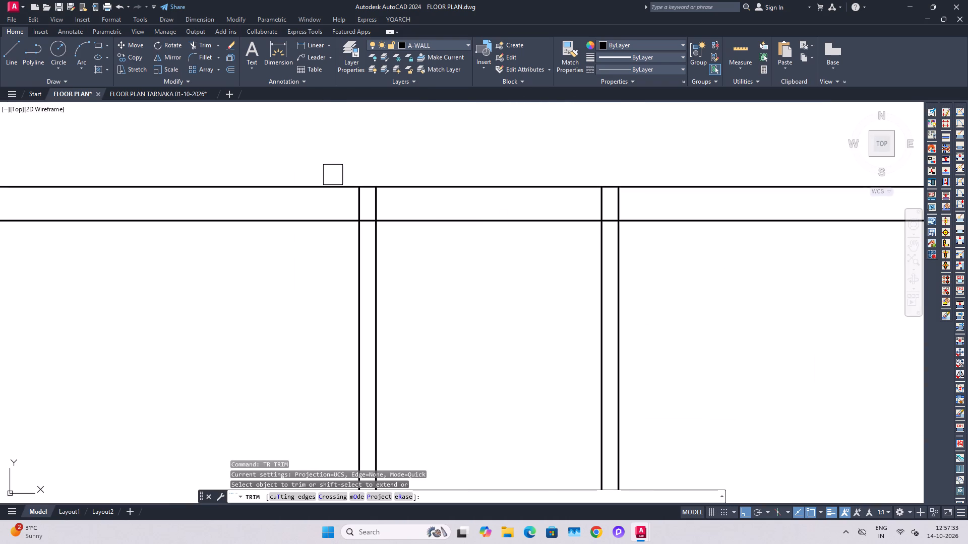
{"action": "left_click_drag", "start_coordinate": [357, 208], "coordinate": [361, 207]}
{"action": "left_click", "coordinate": [367, 206]}
{"action": "scroll", "coordinate": [373, 217], "scroll_direction": "up", "scroll_amount": 2}
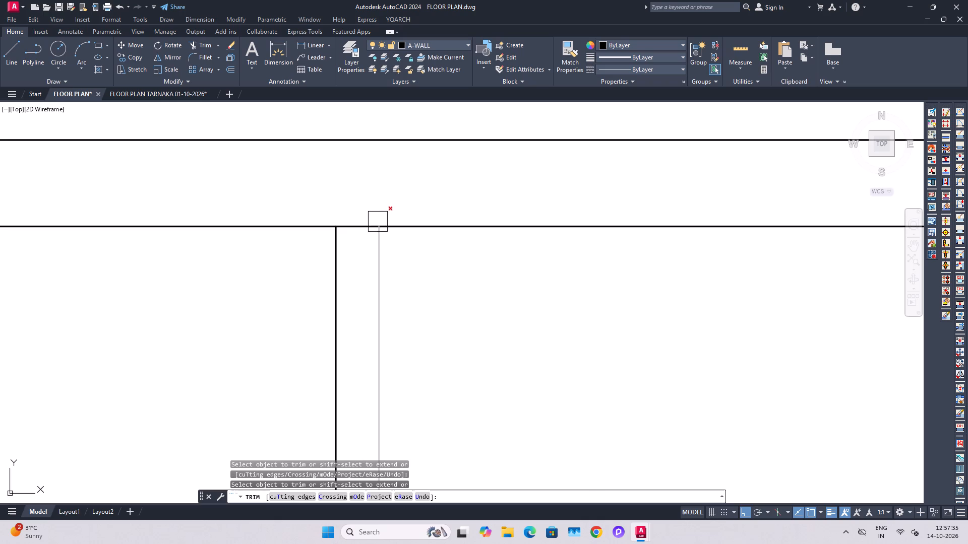
{"action": "left_click", "coordinate": [362, 218]}
{"action": "scroll", "coordinate": [652, 223], "scroll_direction": "down", "scroll_amount": 1}
{"action": "middle_click_drag", "start_coordinate": [595, 219], "coordinate": [465, 221]}
{"action": "scroll", "coordinate": [709, 234], "scroll_direction": "up", "scroll_amount": 2}
{"action": "left_click", "coordinate": [718, 180]}
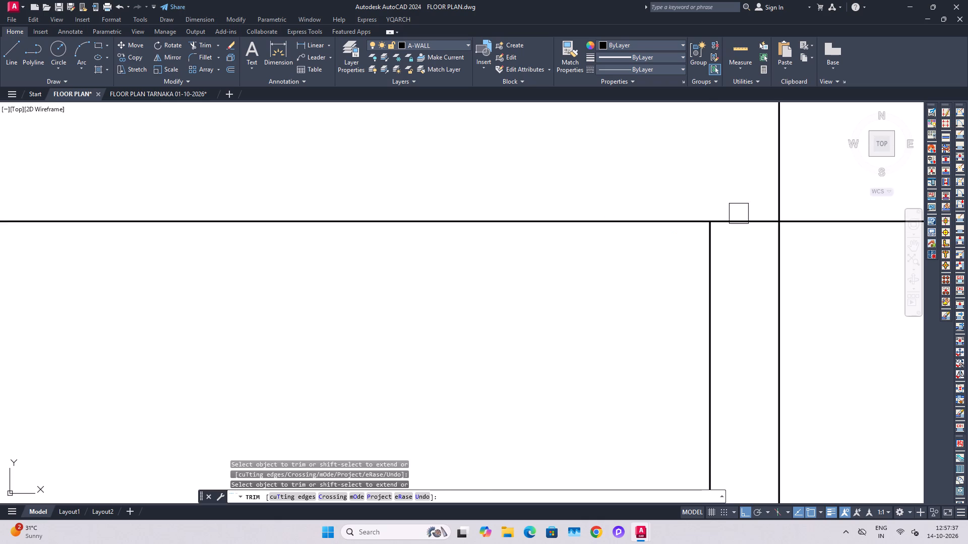
{"action": "left_click", "coordinate": [739, 216]}
{"action": "left_click", "coordinate": [775, 186]}
{"action": "key", "text": "Escape"}
{"action": "scroll", "coordinate": [751, 226], "scroll_direction": "down", "scroll_amount": 8}
{"action": "key", "text": "Escape"}
{"action": "key", "text": "Escape"}
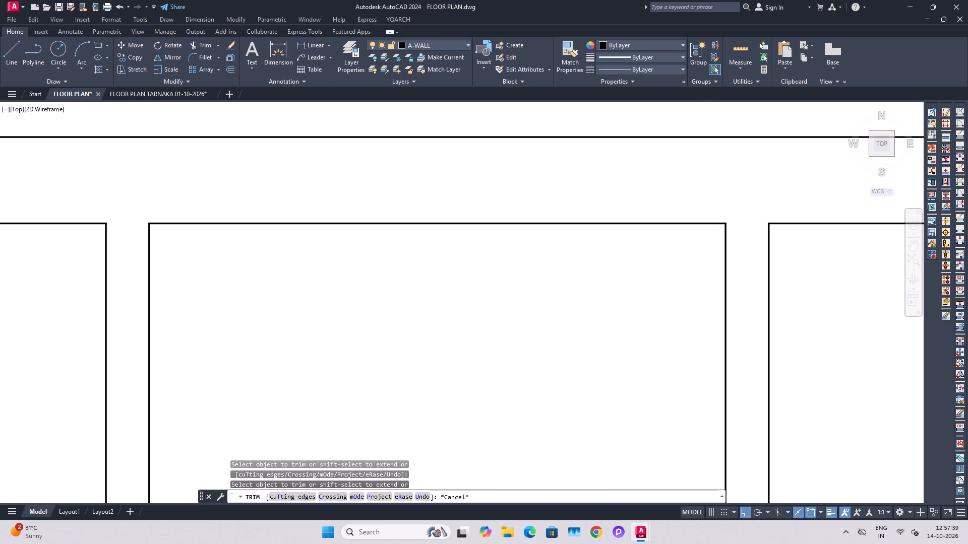
Draw a short line across the wall between bedroom 1 and its toilet, level with the toilet partition's upper face.
{"action": "scroll", "coordinate": [585, 324], "scroll_direction": "down", "scroll_amount": 2}
{"action": "middle_click_drag", "start_coordinate": [104, 149], "coordinate": [172, 230]}
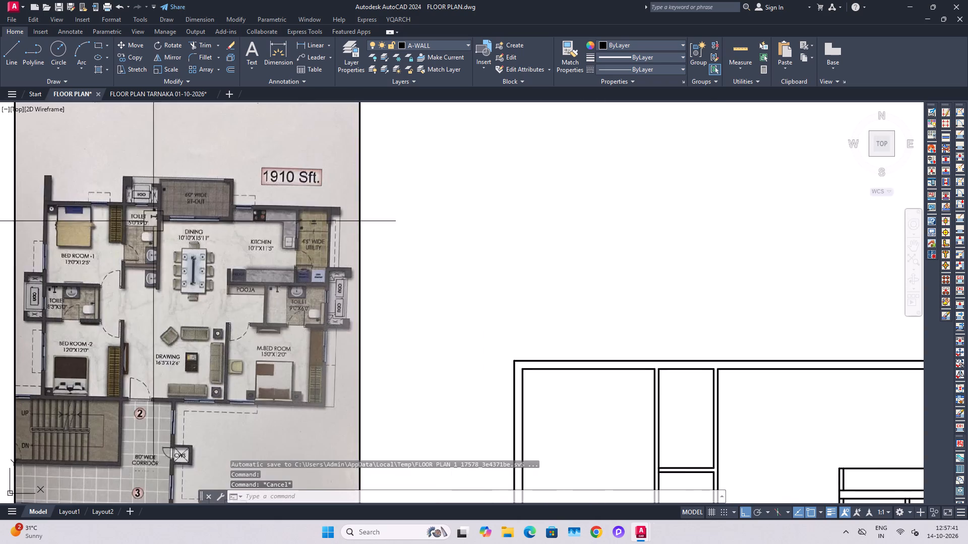
{"action": "scroll", "coordinate": [133, 209], "scroll_direction": "up", "scroll_amount": 2}
{"action": "scroll", "coordinate": [141, 205], "scroll_direction": "down", "scroll_amount": 3}
{"action": "scroll", "coordinate": [102, 245], "scroll_direction": "up", "scroll_amount": 3}
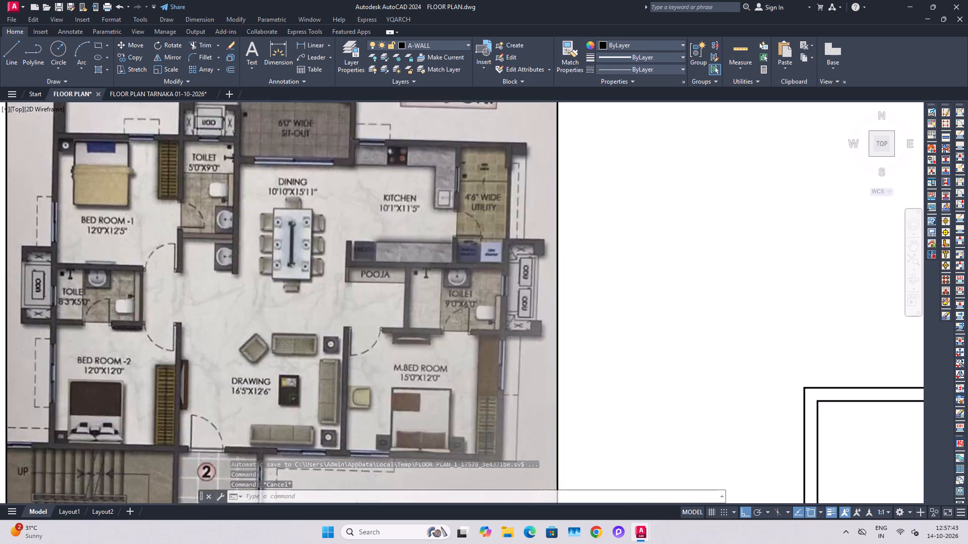
{"action": "scroll", "coordinate": [136, 234], "scroll_direction": "down", "scroll_amount": 2}
{"action": "middle_click_drag", "start_coordinate": [689, 362], "coordinate": [625, 317]}
{"action": "scroll", "coordinate": [648, 382], "scroll_direction": "up", "scroll_amount": 2}
{"action": "middle_click_drag", "start_coordinate": [652, 392], "coordinate": [642, 374]}
{"action": "key", "text": "l"}
{"action": "key", "text": "space"}
{"action": "scroll", "coordinate": [624, 393], "scroll_direction": "up", "scroll_amount": 2}
{"action": "left_click", "coordinate": [616, 365]}
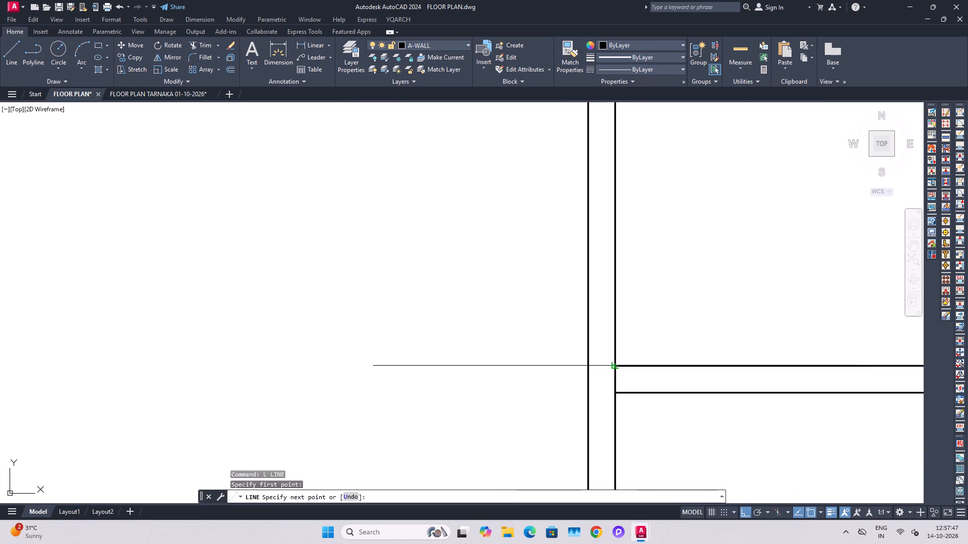
{"action": "left_click", "coordinate": [589, 365]}
{"action": "key", "text": "Escape"}
{"action": "key", "text": "Escape"}
Offset the short cross line 4.5" upward inside the bedroom 1 toilet wall.
{"action": "key", "text": "o"}
{"action": "key", "text": "space"}
{"action": "key", "text": "4"}
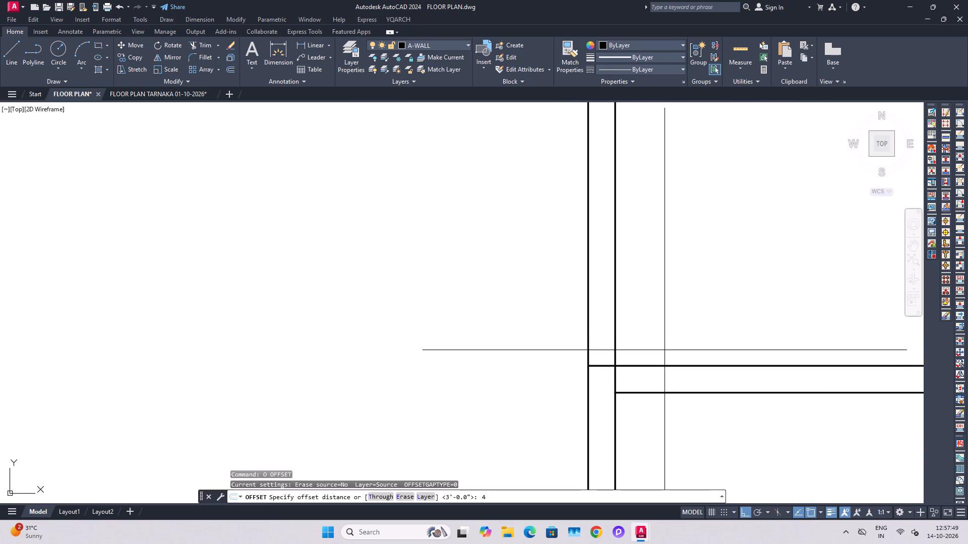
{"action": "key", "text": "period"}
{"action": "key", "text": "5"}
{"action": "key", "text": "shift+quotedbl"}
{"action": "key", "text": "Return"}
{"action": "scroll", "coordinate": [597, 360], "scroll_direction": "up", "scroll_amount": 1}
{"action": "left_click", "coordinate": [600, 364]}
{"action": "left_click", "coordinate": [602, 341]}
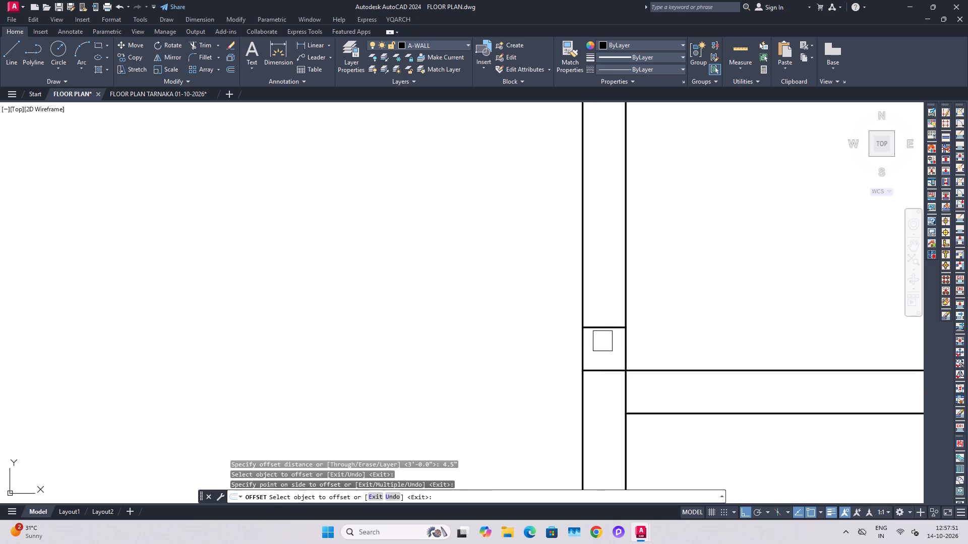
{"action": "left_click", "coordinate": [603, 330]}
{"action": "scroll", "coordinate": [615, 290], "scroll_direction": "down", "scroll_amount": 2}
{"action": "middle_click_drag", "start_coordinate": [632, 269], "coordinate": [633, 337]}
{"action": "key", "text": "Escape"}
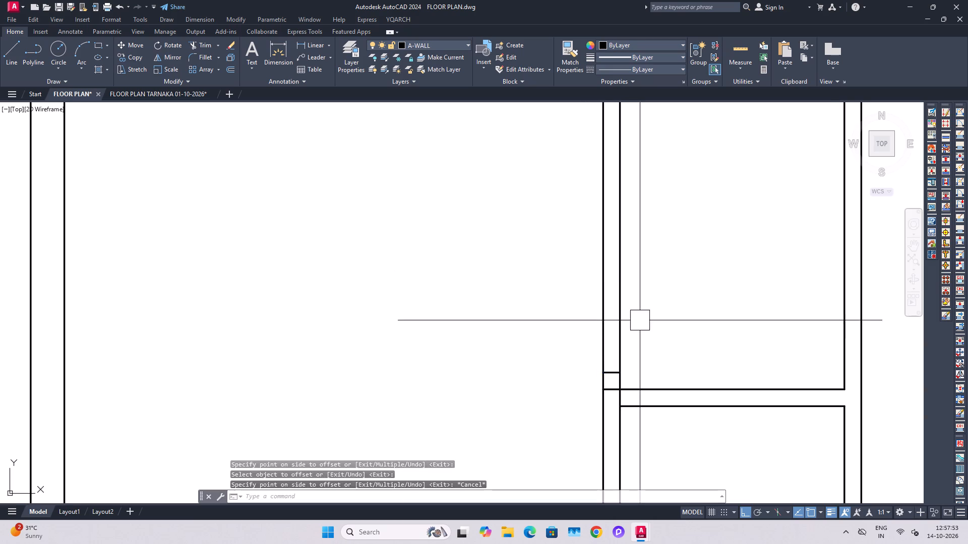
{"action": "key", "text": "Escape"}
{"action": "key", "text": "Escape"}
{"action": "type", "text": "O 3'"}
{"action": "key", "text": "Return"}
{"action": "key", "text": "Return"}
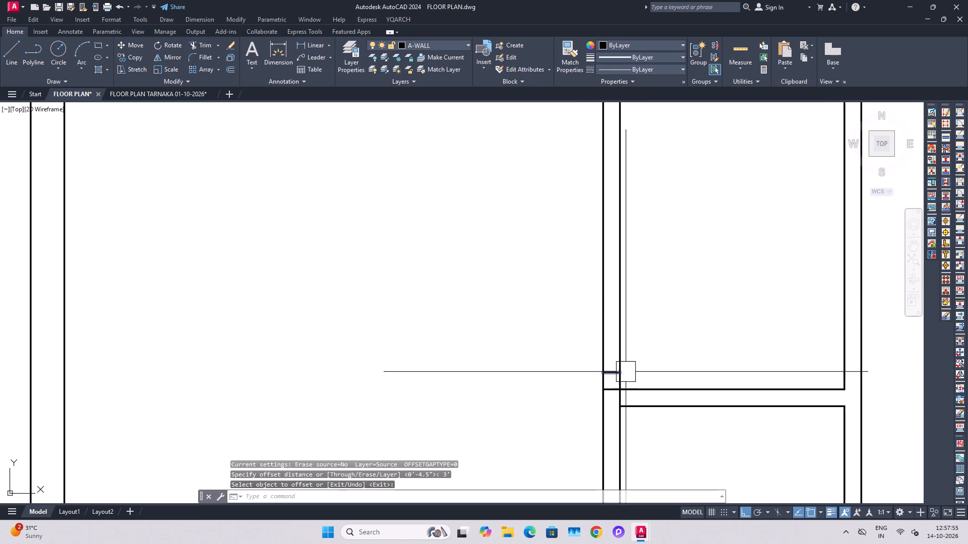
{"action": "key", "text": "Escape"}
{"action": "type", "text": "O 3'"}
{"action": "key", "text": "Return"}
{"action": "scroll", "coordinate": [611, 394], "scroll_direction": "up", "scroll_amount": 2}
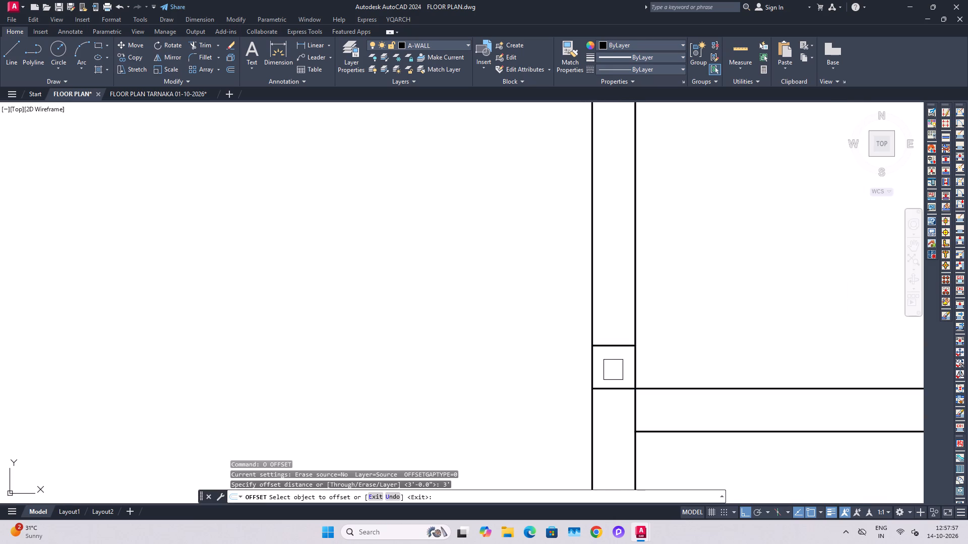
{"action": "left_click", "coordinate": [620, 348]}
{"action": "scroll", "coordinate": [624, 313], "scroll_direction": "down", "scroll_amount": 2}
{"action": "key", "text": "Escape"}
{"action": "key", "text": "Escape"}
Offset the upper short cross line 2'6" upward to mark the far side of the bedroom 1 toilet door.
{"action": "type", "text": "O"}
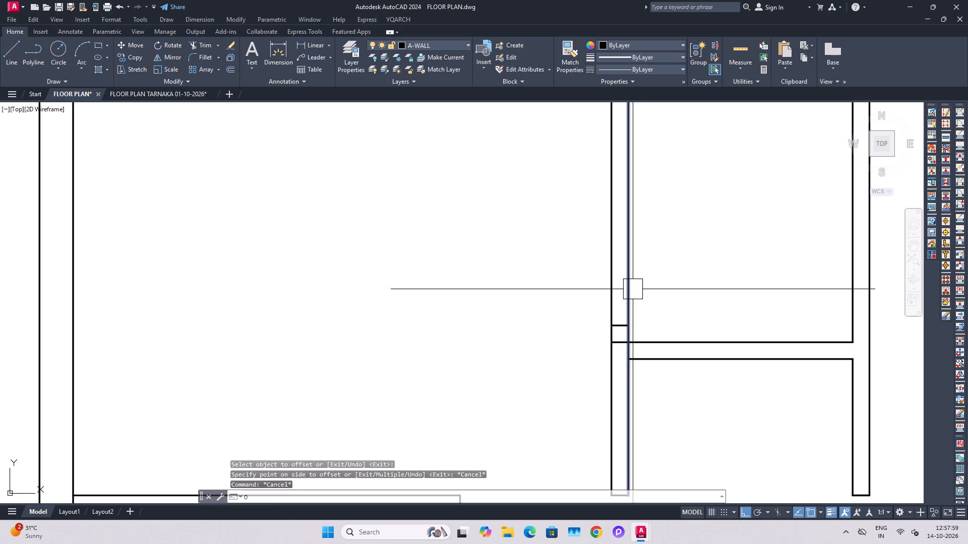
{"action": "key", "text": "space"}
{"action": "key", "text": "2"}
{"action": "key", "text": "apostrophe"}
{"action": "type", "text": "6\""}
{"action": "key", "text": "Return"}
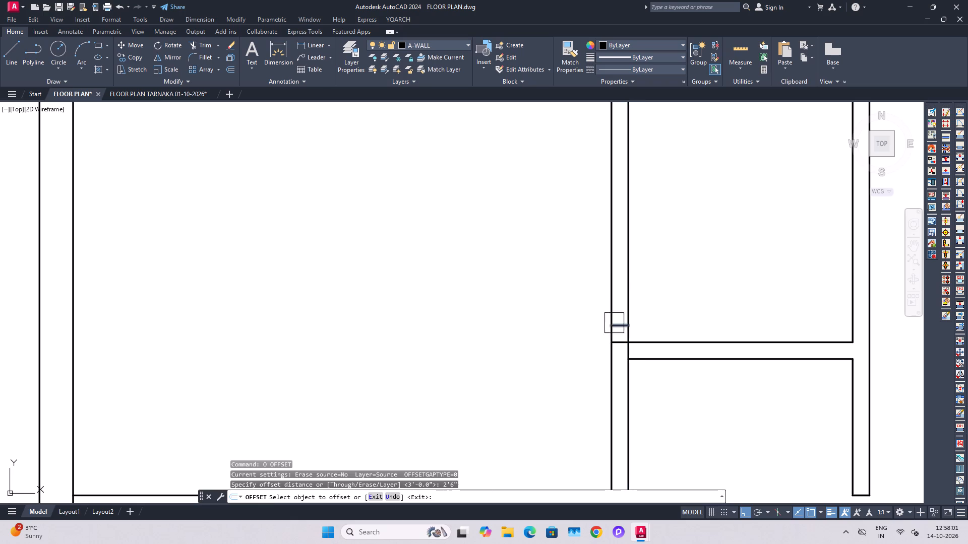
{"action": "scroll", "coordinate": [614, 320], "scroll_direction": "up", "scroll_amount": 2}
{"action": "left_click", "coordinate": [625, 285]}
{"action": "left_click_drag", "start_coordinate": [628, 334], "coordinate": [626, 315]}
{"action": "left_click", "coordinate": [632, 260]}
{"action": "key", "text": "Escape"}
{"action": "key", "text": "Escape"}
Erase the intermediate cross line 4.5" above the toilet partition.
{"action": "left_click", "coordinate": [631, 334]}
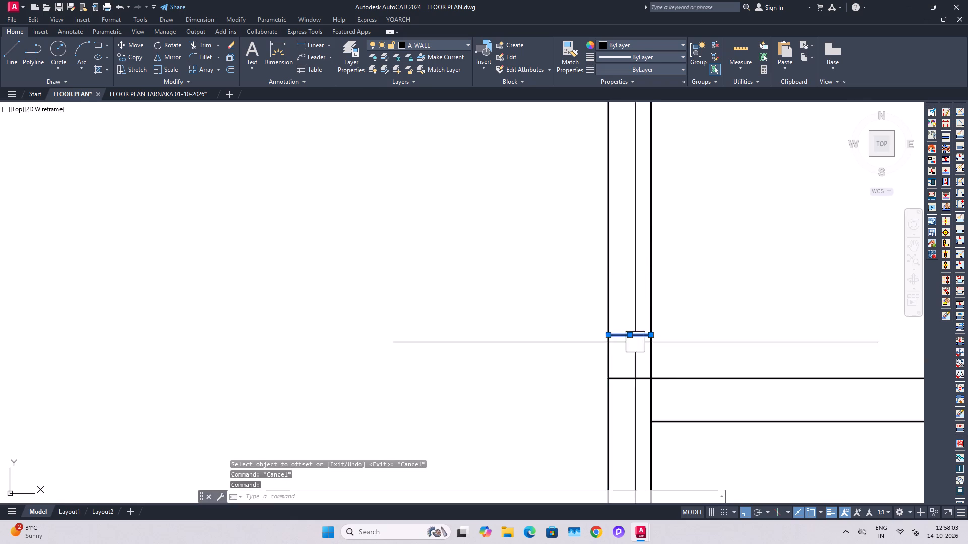
{"action": "scroll", "coordinate": [639, 351], "scroll_direction": "down", "scroll_amount": 2}
{"action": "key", "text": "Delete"}
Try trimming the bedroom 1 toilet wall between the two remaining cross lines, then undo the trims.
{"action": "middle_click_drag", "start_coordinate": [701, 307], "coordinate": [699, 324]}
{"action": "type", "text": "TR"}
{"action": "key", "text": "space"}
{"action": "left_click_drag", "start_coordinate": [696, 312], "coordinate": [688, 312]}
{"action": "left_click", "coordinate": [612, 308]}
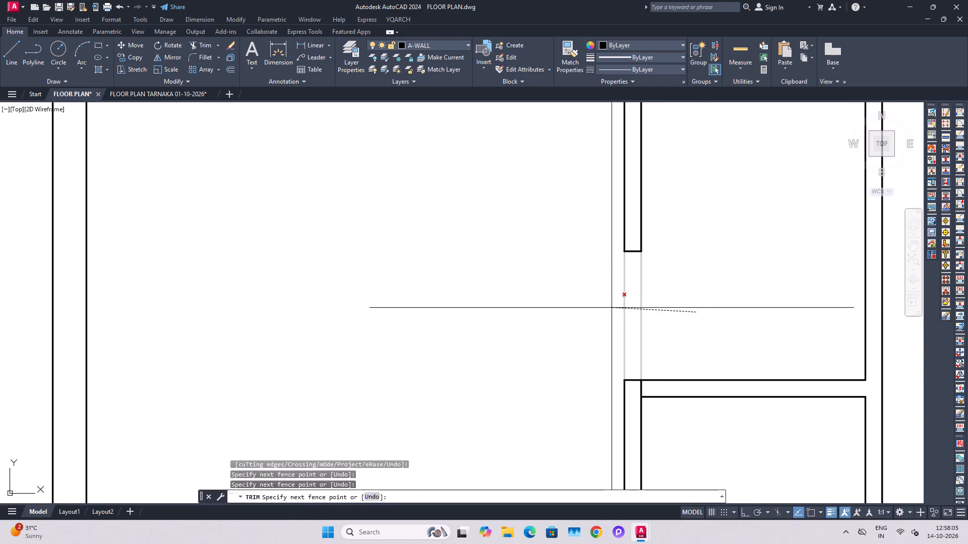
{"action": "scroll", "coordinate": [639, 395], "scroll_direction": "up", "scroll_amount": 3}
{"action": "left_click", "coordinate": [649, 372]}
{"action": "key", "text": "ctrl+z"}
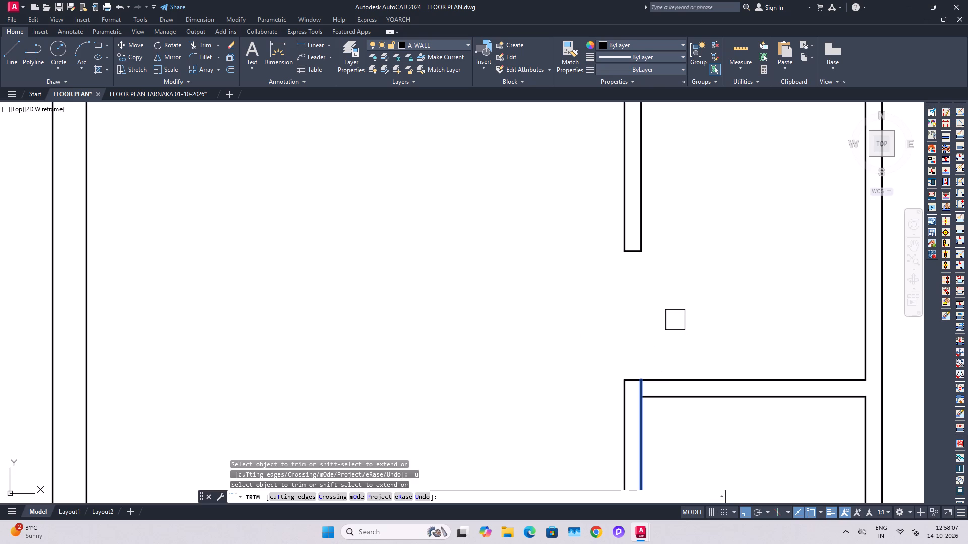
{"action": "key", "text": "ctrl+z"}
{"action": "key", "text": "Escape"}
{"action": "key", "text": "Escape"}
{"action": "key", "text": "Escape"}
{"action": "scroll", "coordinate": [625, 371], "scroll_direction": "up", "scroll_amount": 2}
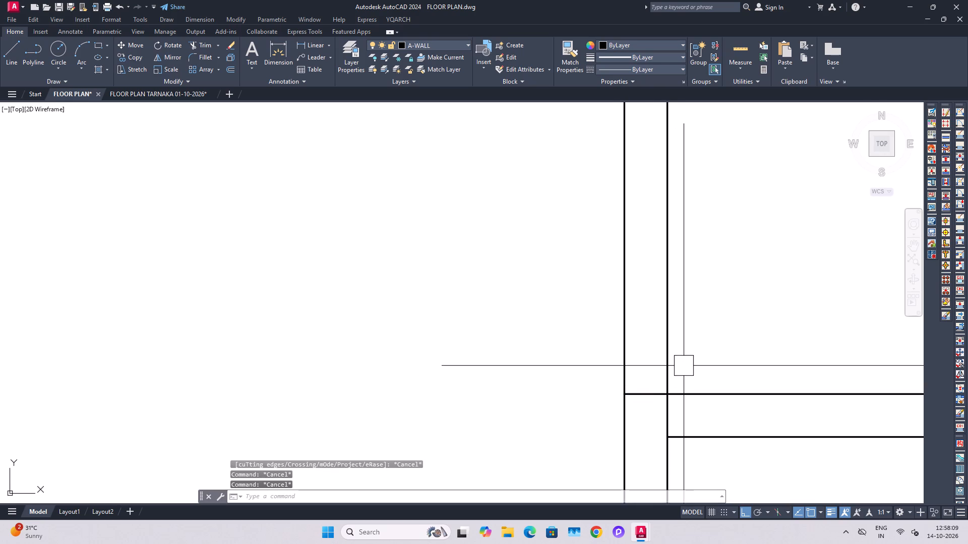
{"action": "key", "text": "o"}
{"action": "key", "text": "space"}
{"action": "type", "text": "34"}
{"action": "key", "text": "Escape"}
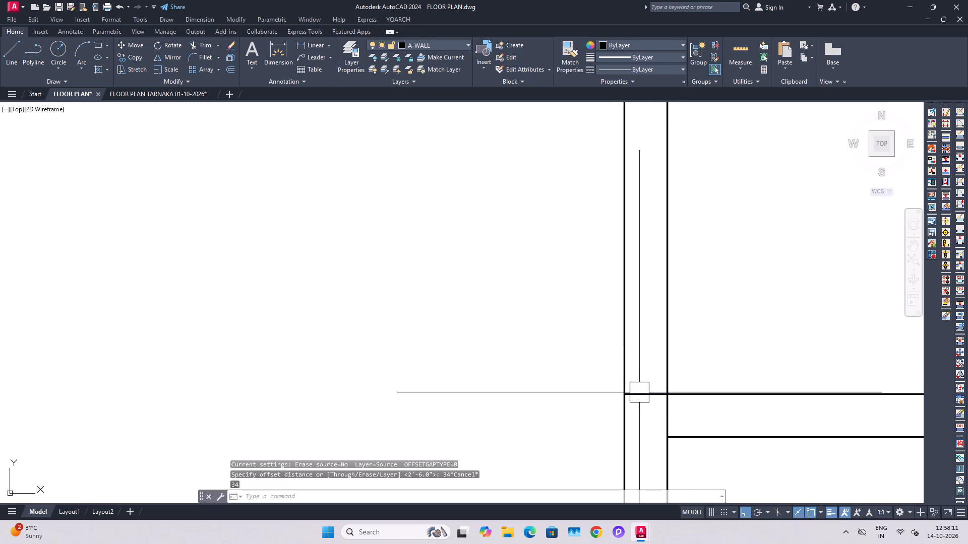
Move both door cross lines in the bedroom 1 toilet wall 4.5" upward.
{"action": "left_click", "coordinate": [639, 394]}
{"action": "scroll", "coordinate": [691, 268], "scroll_direction": "down", "scroll_amount": 2}
{"action": "middle_click_drag", "start_coordinate": [680, 227], "coordinate": [674, 271]}
{"action": "scroll", "coordinate": [663, 232], "scroll_direction": "up", "scroll_amount": 2}
{"action": "left_click", "coordinate": [670, 232]}
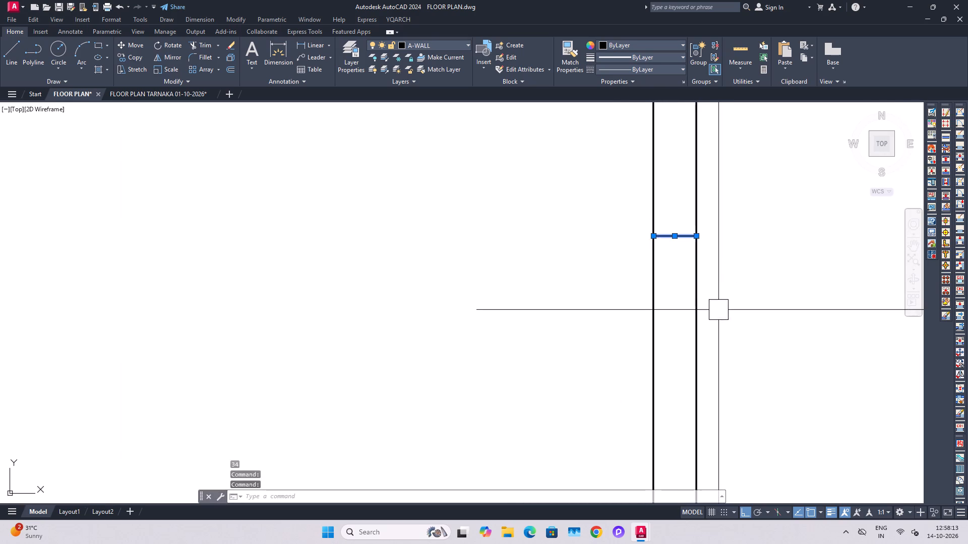
{"action": "key", "text": "m"}
{"action": "key", "text": "space"}
{"action": "left_click", "coordinate": [718, 312]}
{"action": "type", "text": "4.5\""}
{"action": "key", "text": "Return"}
{"action": "scroll", "coordinate": [714, 297], "scroll_direction": "down", "scroll_amount": 1}
{"action": "middle_click_drag", "start_coordinate": [734, 323], "coordinate": [717, 293]}
{"action": "key", "text": "Escape"}
{"action": "key", "text": "Escape"}
Trim both faces of the bedroom 1 toilet wall between the two cross lines to cut the door opening.
{"action": "type", "text": "TR"}
{"action": "key", "text": "space"}
{"action": "left_click", "coordinate": [717, 296]}
{"action": "left_click", "coordinate": [619, 297]}
{"action": "scroll", "coordinate": [691, 452], "scroll_direction": "up", "scroll_amount": 3}
{"action": "left_click", "coordinate": [682, 430]}
{"action": "key", "text": "Escape"}
{"action": "scroll", "coordinate": [615, 375], "scroll_direction": "down", "scroll_amount": 3}
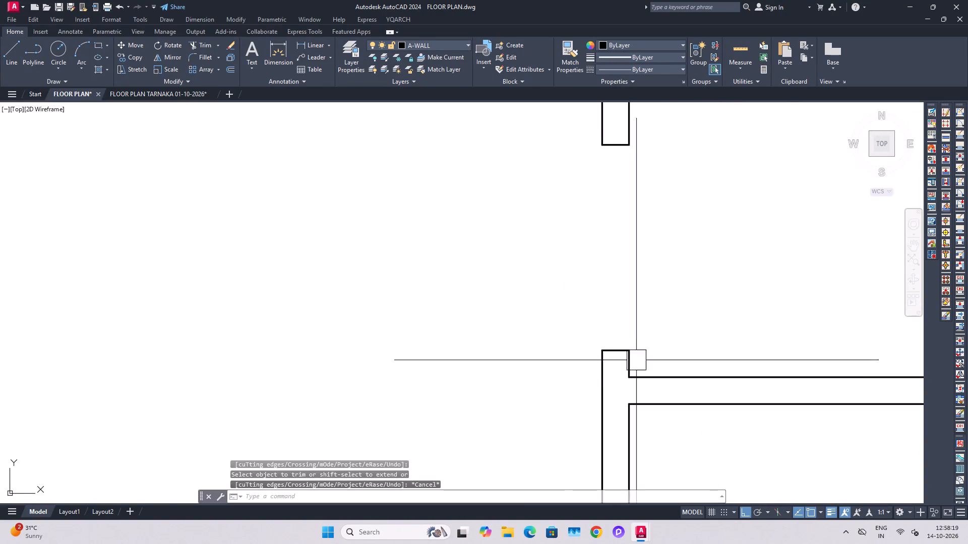
Draw a short vertical line across the bedroom 2 toilet's lower wall at its midpoint.
{"action": "scroll", "coordinate": [645, 354], "scroll_direction": "down", "scroll_amount": 3}
{"action": "middle_click_drag", "start_coordinate": [670, 295], "coordinate": [660, 314]}
{"action": "scroll", "coordinate": [663, 298], "scroll_direction": "down", "scroll_amount": 1}
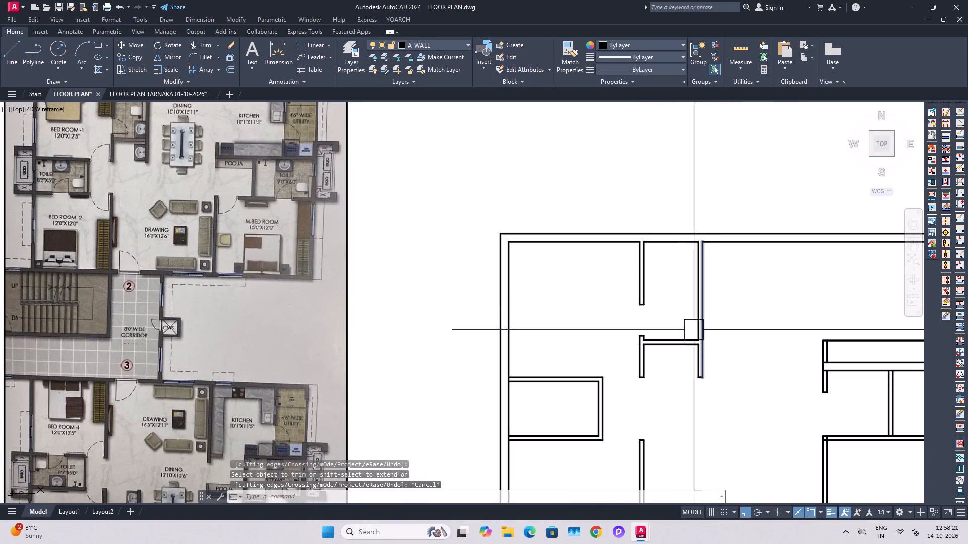
{"action": "middle_click_drag", "start_coordinate": [709, 337], "coordinate": [717, 378]}
{"action": "middle_click_drag", "start_coordinate": [741, 391], "coordinate": [723, 329]}
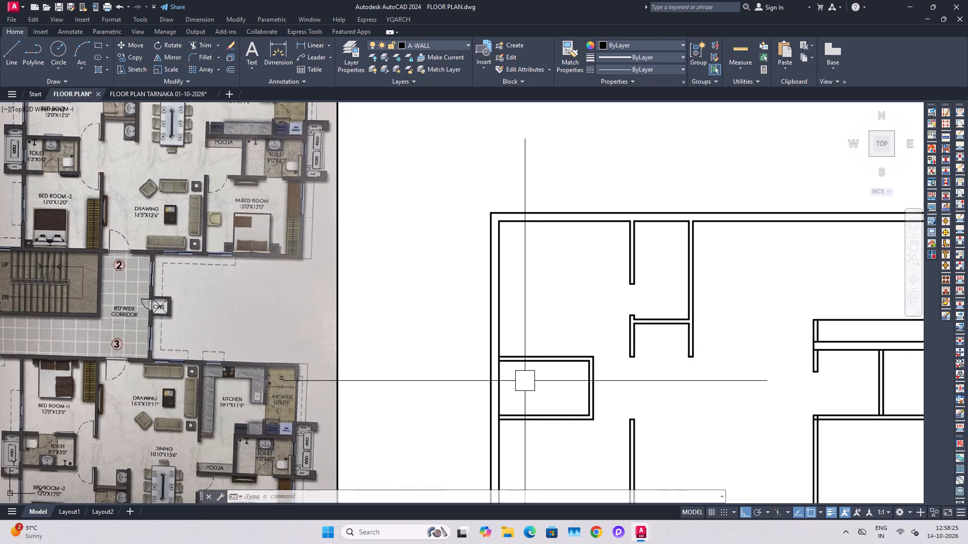
{"action": "middle_click_drag", "start_coordinate": [557, 384], "coordinate": [612, 372]}
{"action": "scroll", "coordinate": [606, 388], "scroll_direction": "up", "scroll_amount": 2}
{"action": "middle_click_drag", "start_coordinate": [597, 398], "coordinate": [603, 380]}
{"action": "key", "text": "l"}
{"action": "key", "text": "space"}
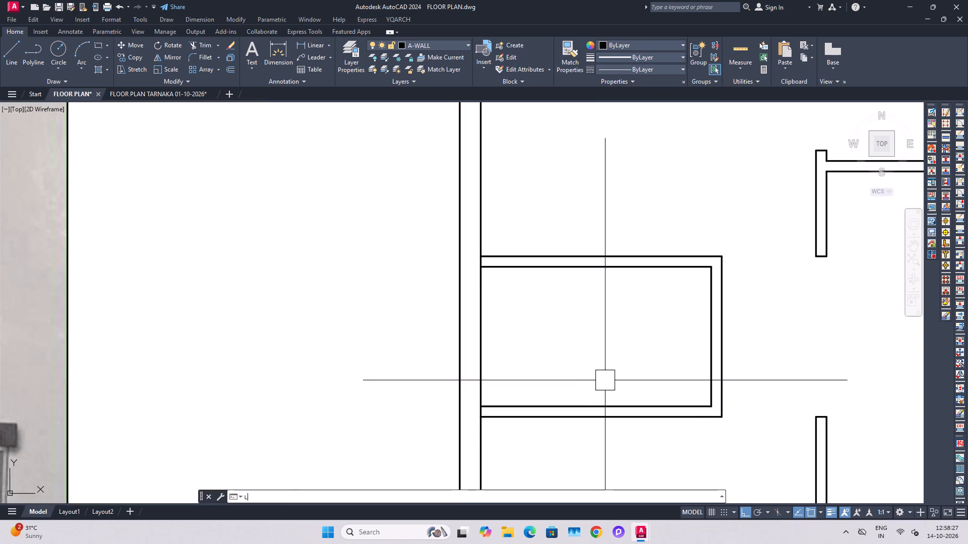
{"action": "scroll", "coordinate": [606, 398], "scroll_direction": "up", "scroll_amount": 1}
{"action": "left_click", "coordinate": [590, 413]}
{"action": "left_click", "coordinate": [592, 429]}
{"action": "key", "text": "Escape"}
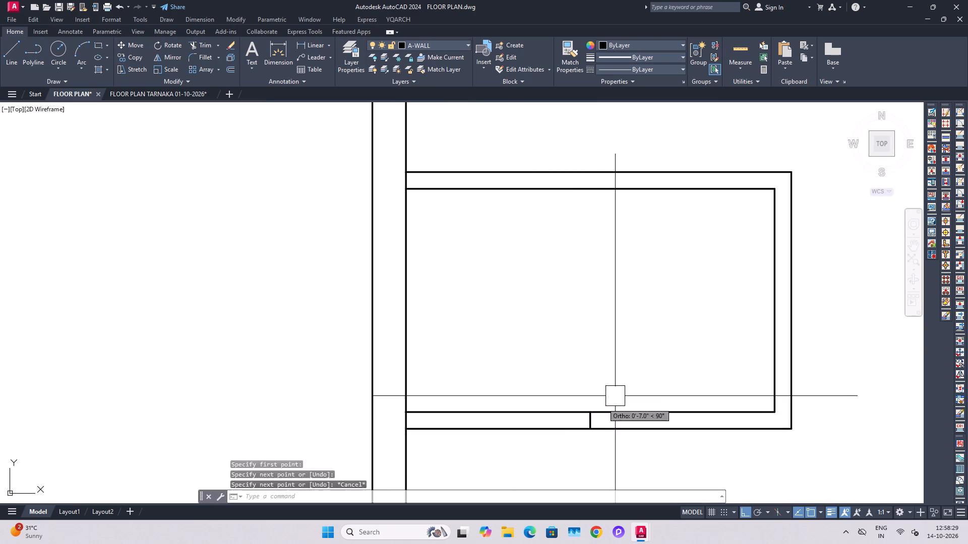
{"action": "key", "text": "Escape"}
Offset the midpoint line 1'3" to each side along the bedroom 2 toilet's lower wall.
{"action": "key", "text": "o"}
{"action": "key", "text": "space"}
{"action": "type", "text": "1'"}
{"action": "key", "text": "3"}
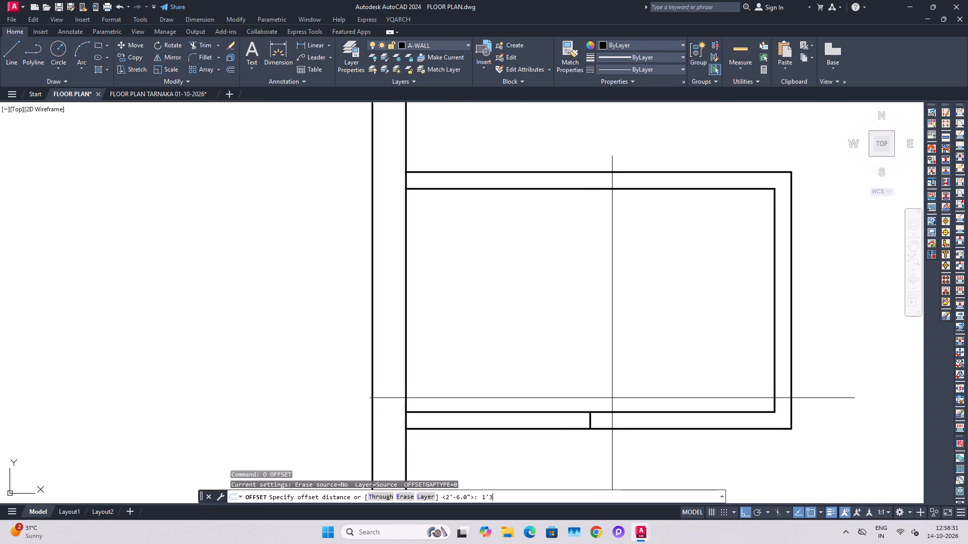
{"action": "key", "text": "shift+quotedbl"}
{"action": "key", "text": "Return"}
{"action": "scroll", "coordinate": [593, 400], "scroll_direction": "up", "scroll_amount": 2}
{"action": "left_click_drag", "start_coordinate": [585, 455], "coordinate": [550, 446]}
{"action": "left_click", "coordinate": [495, 424]}
{"action": "left_click", "coordinate": [582, 464]}
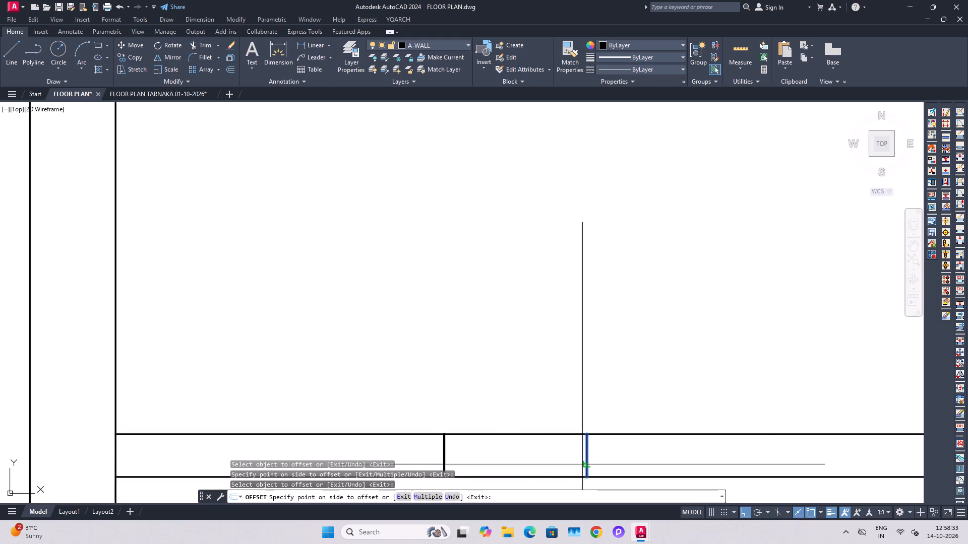
{"action": "left_click", "coordinate": [687, 426]}
{"action": "key", "text": "Escape"}
Erase the original midpoint line between the two offset lines in the bedroom 2 toilet's lower wall.
{"action": "middle_click_drag", "start_coordinate": [603, 388], "coordinate": [606, 322]}
{"action": "left_click", "coordinate": [580, 394]}
{"action": "key", "text": "Delete"}
{"action": "scroll", "coordinate": [599, 310], "scroll_direction": "down", "scroll_amount": 1}
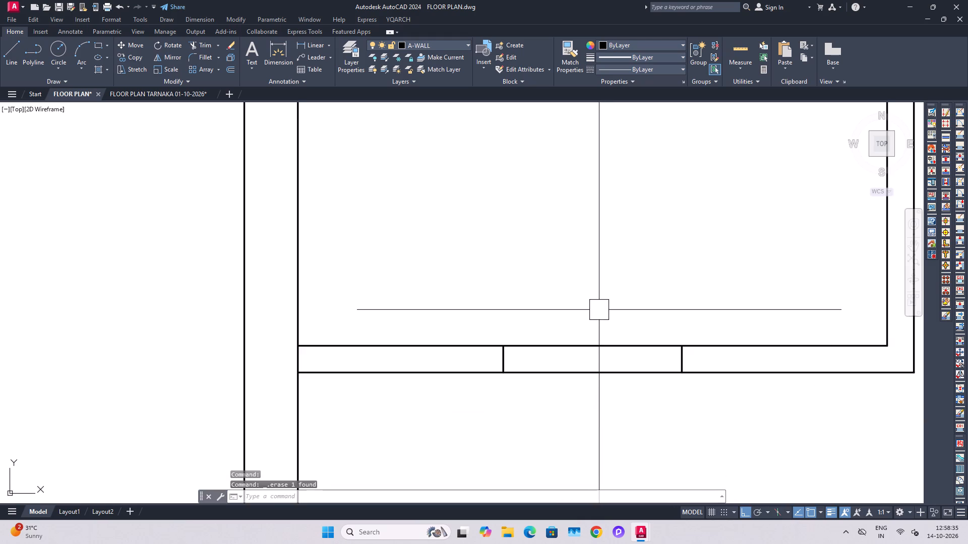
Trim both faces of the bedroom 2 toilet's lower wall between the two offset lines to cut the door opening.
{"action": "type", "text": "TR"}
{"action": "key", "text": "space"}
{"action": "left_click", "coordinate": [594, 305]}
{"action": "left_click", "coordinate": [576, 425]}
{"action": "key", "text": "Escape"}
Trim the line crossing the junction where the bedroom 2 toilet's lower wall meets the left outer wall.
{"action": "key", "text": "t"}
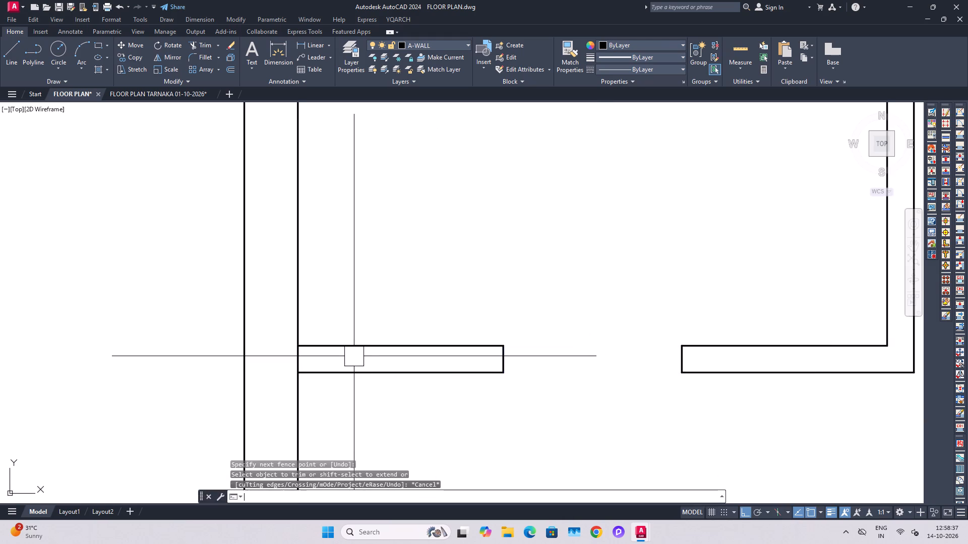
{"action": "key", "text": "r"}
{"action": "key", "text": "space"}
{"action": "scroll", "coordinate": [333, 356], "scroll_direction": "up", "scroll_amount": 2}
{"action": "left_click_drag", "start_coordinate": [255, 365], "coordinate": [247, 366]}
{"action": "left_click", "coordinate": [225, 366]}
{"action": "key", "text": "Escape"}
{"action": "scroll", "coordinate": [358, 328], "scroll_direction": "down", "scroll_amount": 4}
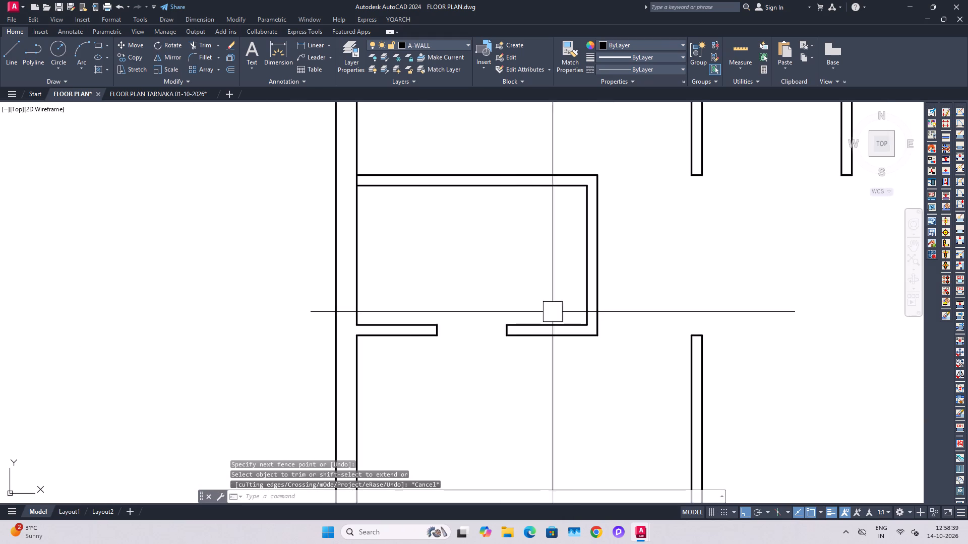
{"action": "scroll", "coordinate": [571, 306], "scroll_direction": "down", "scroll_amount": 3}
Save the drawing.
{"action": "key", "text": "Escape"}
{"action": "key", "text": "Escape"}
{"action": "key", "text": "ctrl+s"}
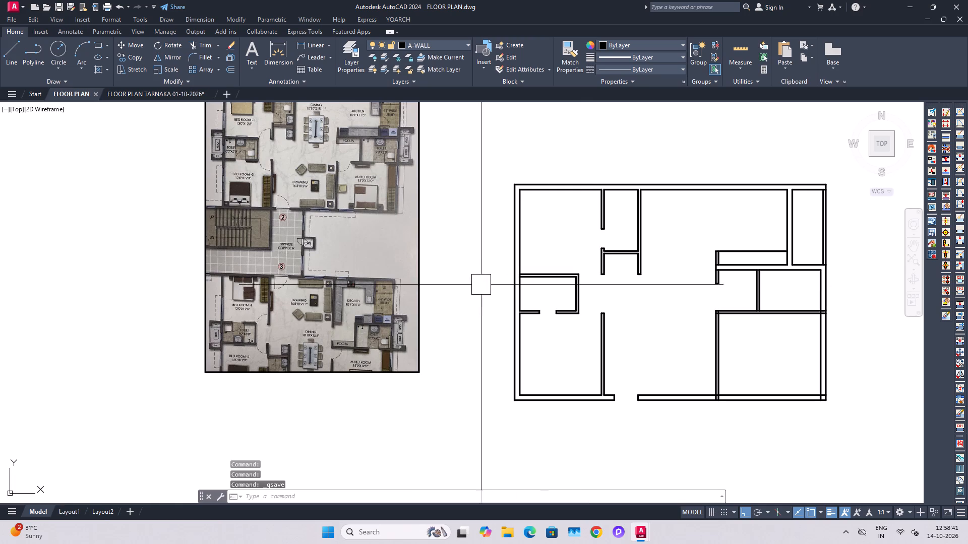
Offset the inner face of the master bedroom's left wall 3' into the room.
{"action": "middle_click_drag", "start_coordinate": [482, 318], "coordinate": [483, 354]}
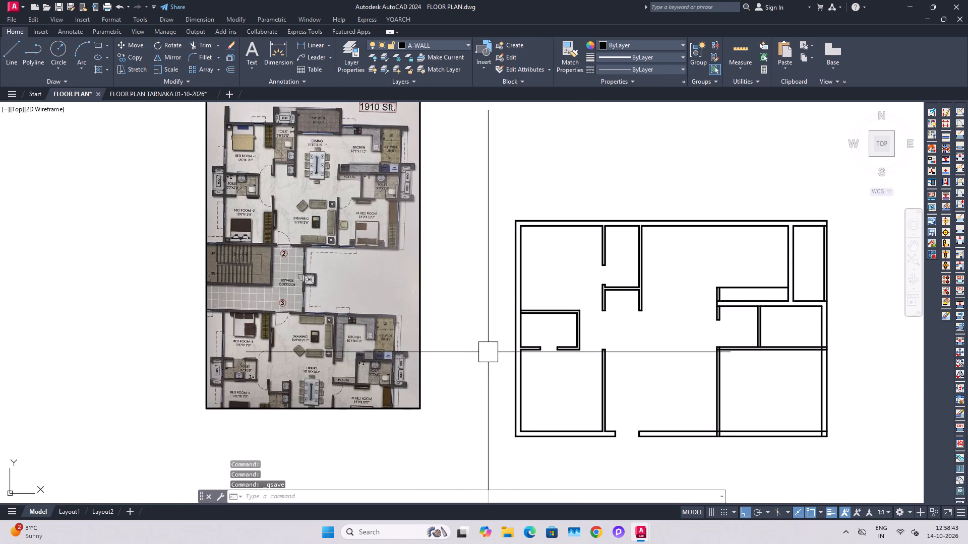
{"action": "scroll", "coordinate": [300, 238], "scroll_direction": "up", "scroll_amount": 1}
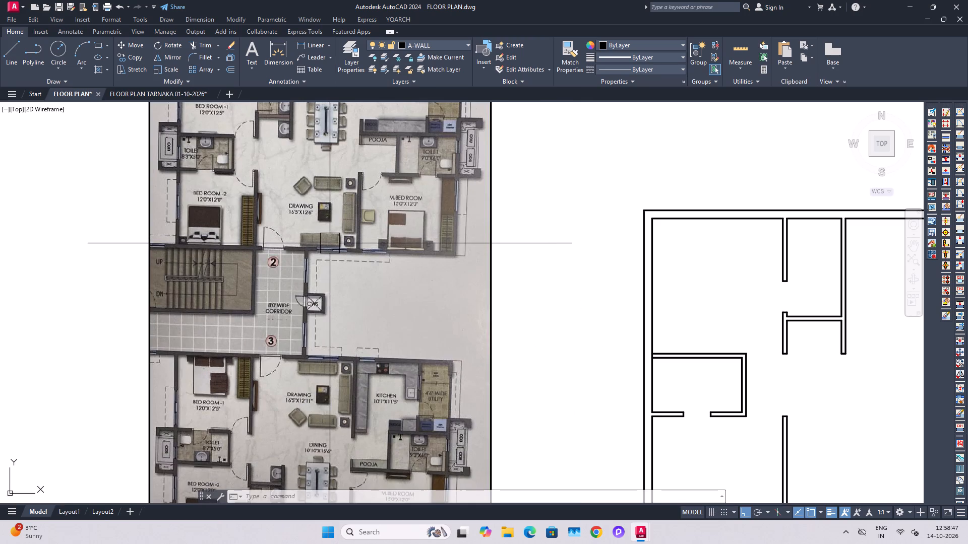
{"action": "scroll", "coordinate": [336, 240], "scroll_direction": "down", "scroll_amount": 1}
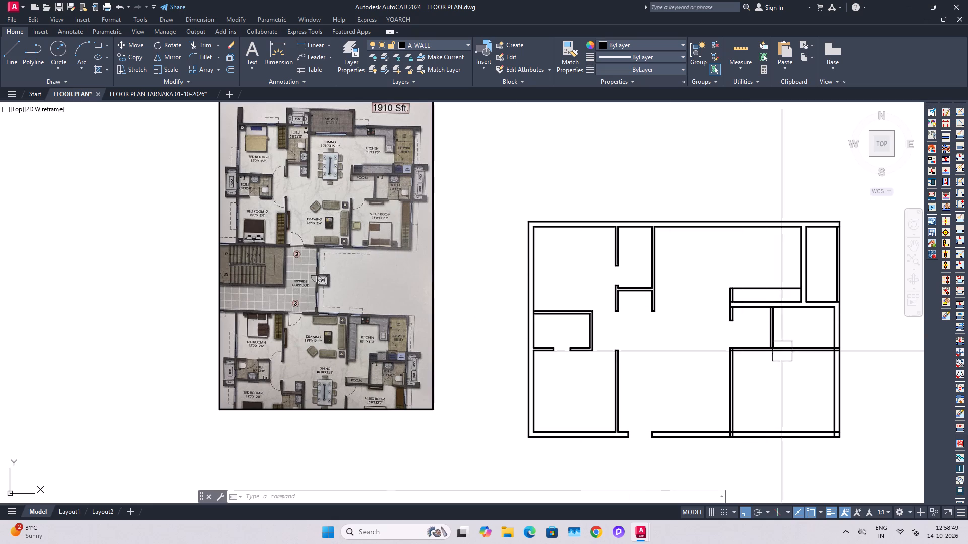
{"action": "scroll", "coordinate": [356, 192], "scroll_direction": "up", "scroll_amount": 3}
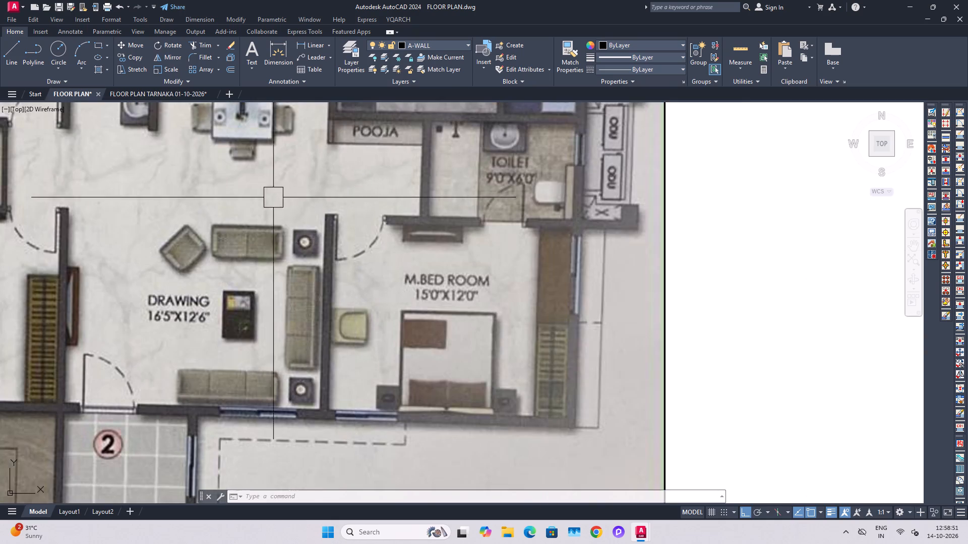
{"action": "scroll", "coordinate": [272, 197], "scroll_direction": "down", "scroll_amount": 3}
{"action": "middle_click_drag", "start_coordinate": [699, 405], "coordinate": [587, 392]}
{"action": "scroll", "coordinate": [590, 345], "scroll_direction": "up", "scroll_amount": 4}
{"action": "middle_click_drag", "start_coordinate": [560, 383], "coordinate": [562, 370]}
{"action": "key", "text": "Escape"}
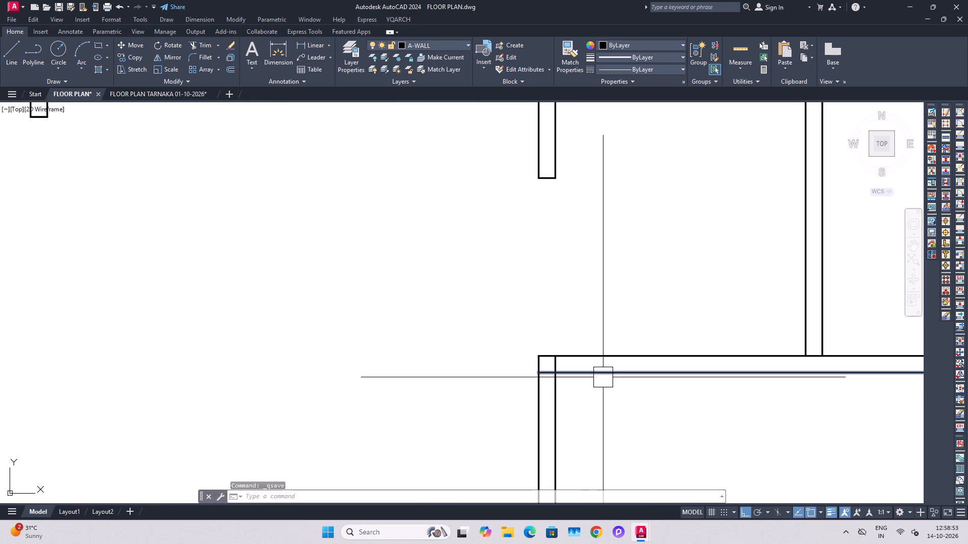
{"action": "type", "text": "O"}
{"action": "key", "text": "space"}
{"action": "key", "text": "3"}
{"action": "key", "text": "apostrophe"}
{"action": "key", "text": "Return"}
{"action": "left_click", "coordinate": [559, 399]}
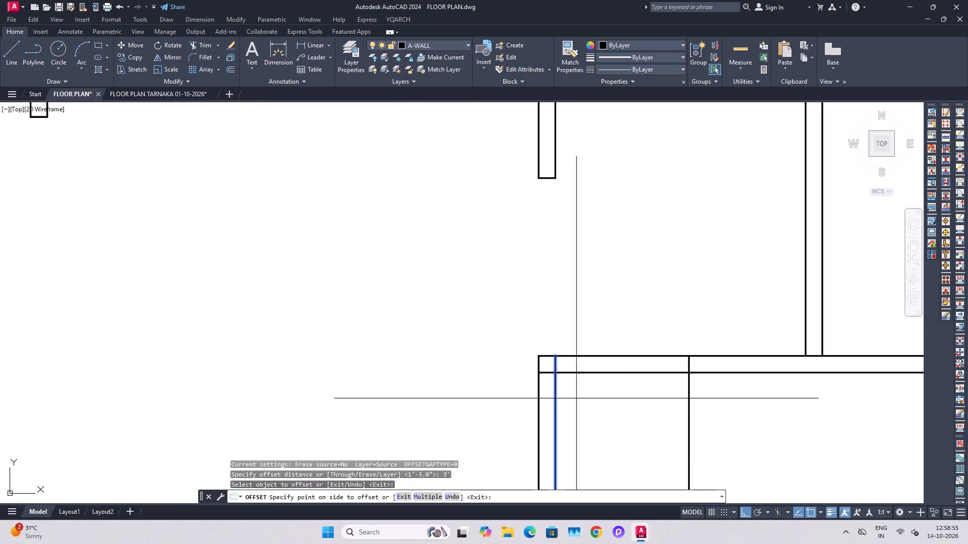
{"action": "left_click", "coordinate": [622, 395]}
{"action": "key", "text": "Escape"}
{"action": "key", "text": "Escape"}
Trim the master bedroom's upper wall between the left wall and the offset line to cut the door opening, clearing leftover line pieces.
{"action": "key", "text": "t"}
{"action": "key", "text": "r"}
{"action": "key", "text": "space"}
{"action": "left_click_drag", "start_coordinate": [624, 300], "coordinate": [625, 321]}
{"action": "left_click", "coordinate": [616, 452]}
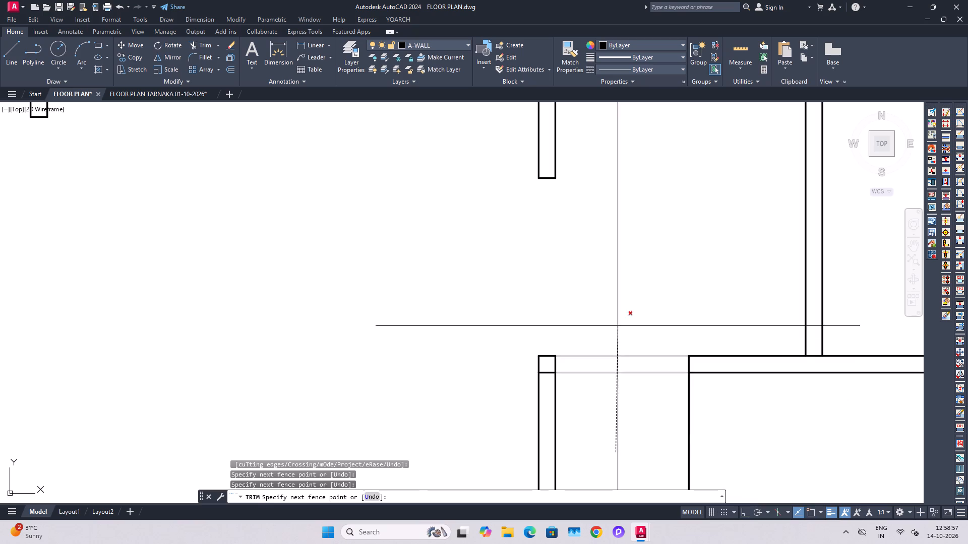
{"action": "left_click", "coordinate": [618, 326]}
{"action": "left_click", "coordinate": [689, 448]}
{"action": "scroll", "coordinate": [555, 384], "scroll_direction": "up", "scroll_amount": 4}
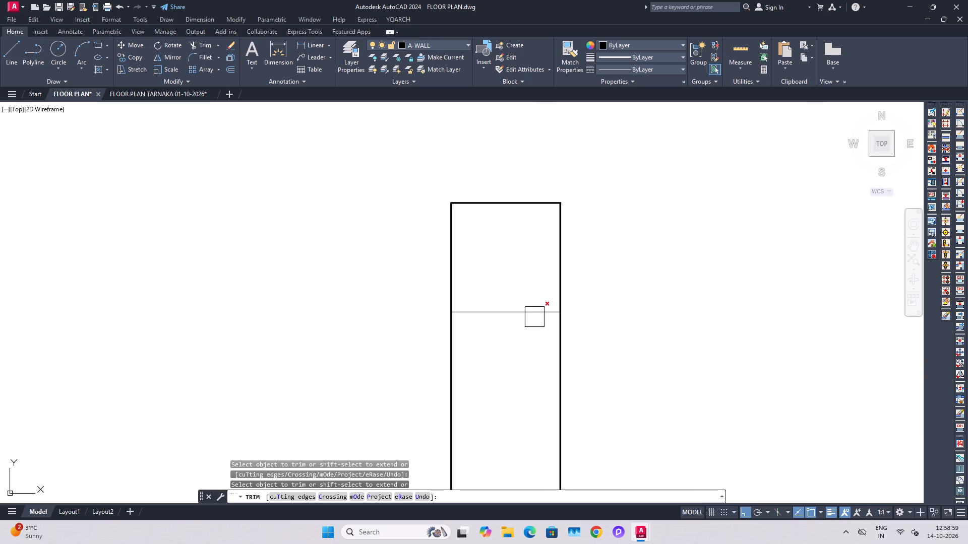
{"action": "left_click", "coordinate": [536, 307]}
{"action": "key", "text": "Escape"}
Trim the leftover lines where the master toilet's left partition meets its lower wall and where the kitchen's lower wall meets its left end wall.
{"action": "scroll", "coordinate": [535, 323], "scroll_direction": "down", "scroll_amount": 5}
{"action": "middle_click_drag", "start_coordinate": [801, 309], "coordinate": [774, 370]}
{"action": "key", "text": "t"}
{"action": "key", "text": "r"}
{"action": "key", "text": "space"}
{"action": "scroll", "coordinate": [720, 384], "scroll_direction": "up", "scroll_amount": 2}
{"action": "left_click", "coordinate": [735, 422]}
{"action": "scroll", "coordinate": [725, 401], "scroll_direction": "down", "scroll_amount": 2}
{"action": "middle_click_drag", "start_coordinate": [463, 311], "coordinate": [503, 407]}
{"action": "scroll", "coordinate": [615, 290], "scroll_direction": "up", "scroll_amount": 3}
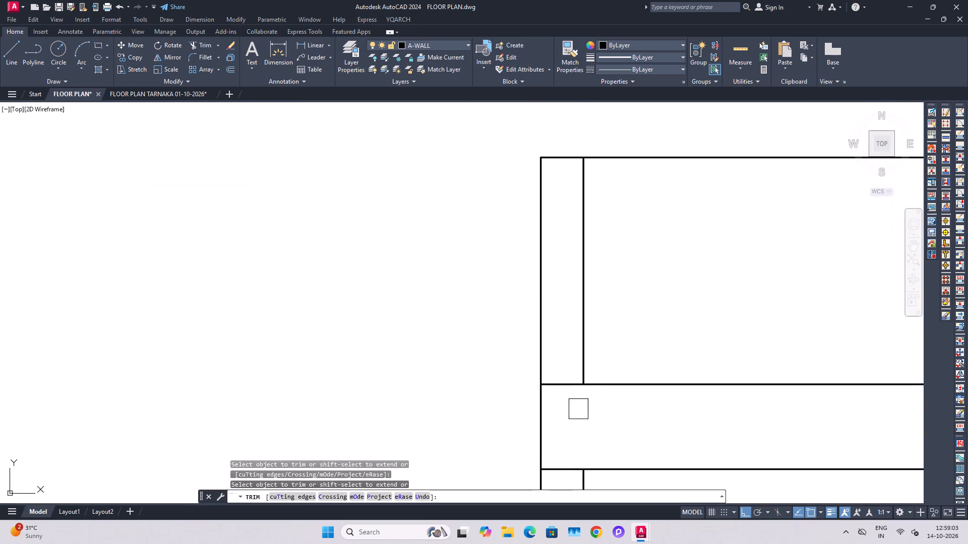
{"action": "middle_click_drag", "start_coordinate": [566, 422], "coordinate": [567, 368]}
{"action": "left_click", "coordinate": [572, 416]}
{"action": "key", "text": "Escape"}
{"action": "scroll", "coordinate": [589, 379], "scroll_direction": "down", "scroll_amount": 4}
Save the drawing.
{"action": "scroll", "coordinate": [675, 378], "scroll_direction": "down", "scroll_amount": 2}
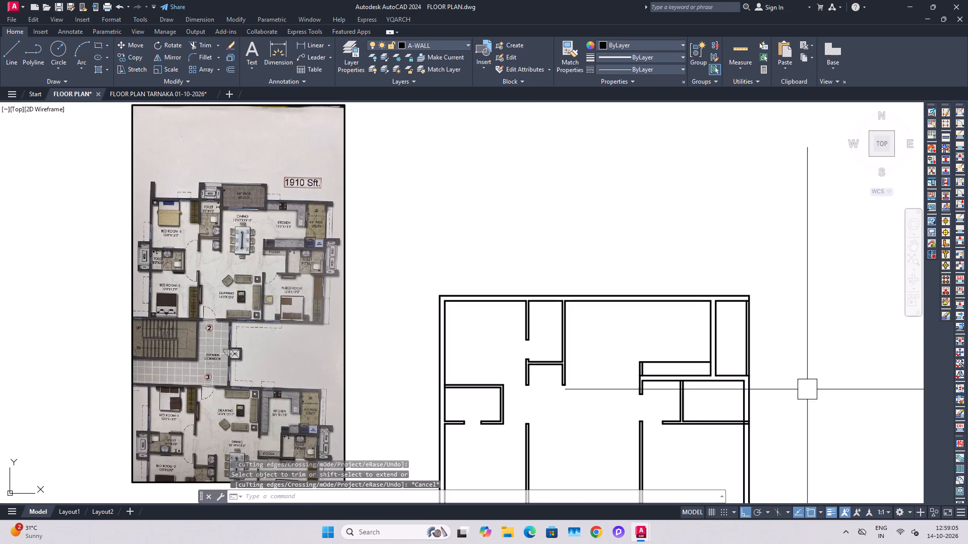
{"action": "scroll", "coordinate": [279, 229], "scroll_direction": "up", "scroll_amount": 4}
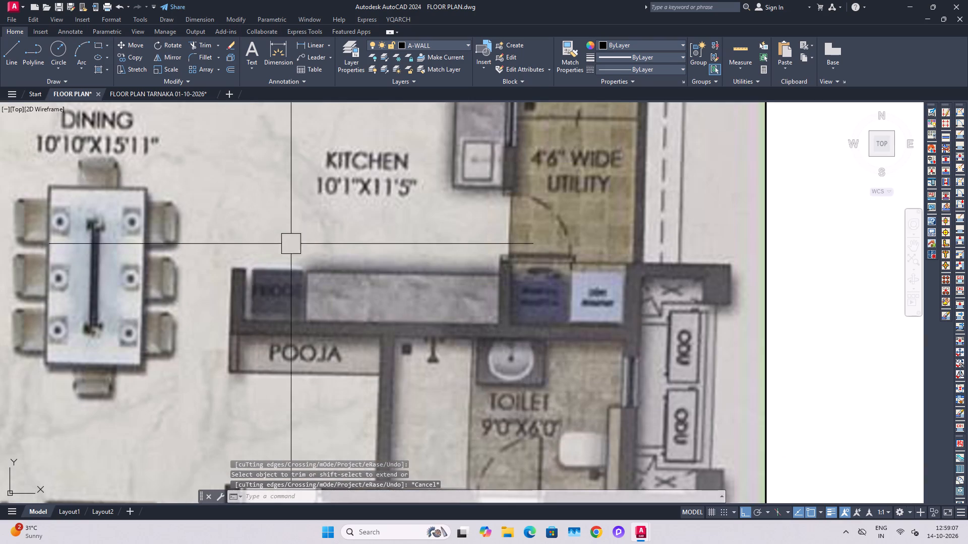
{"action": "scroll", "coordinate": [357, 211], "scroll_direction": "down", "scroll_amount": 2}
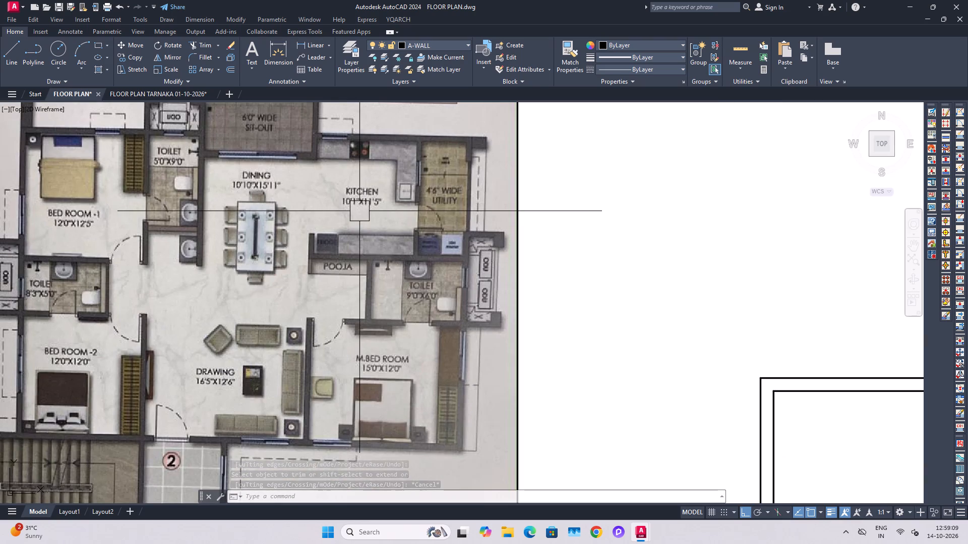
{"action": "key", "text": "Escape"}
{"action": "key", "text": "Escape"}
{"action": "key", "text": "ctrl+s"}
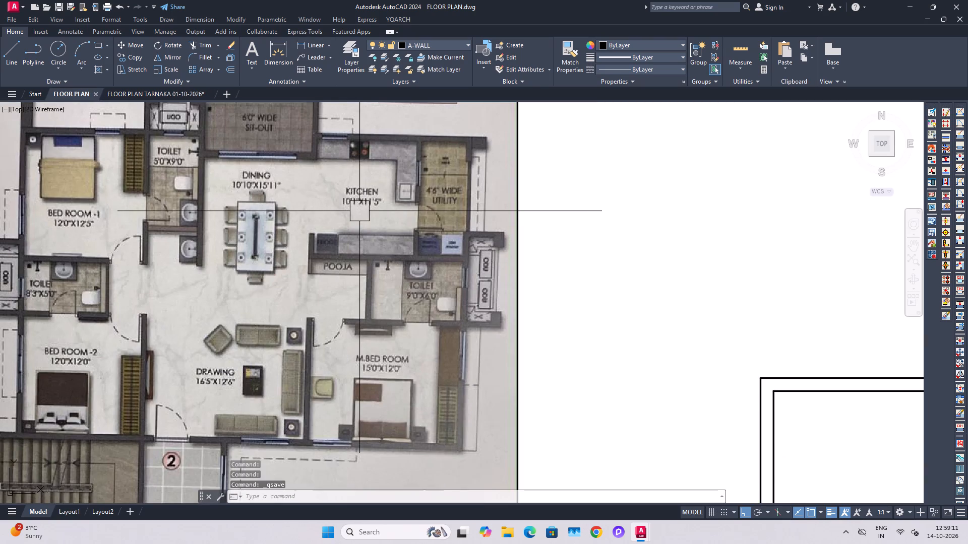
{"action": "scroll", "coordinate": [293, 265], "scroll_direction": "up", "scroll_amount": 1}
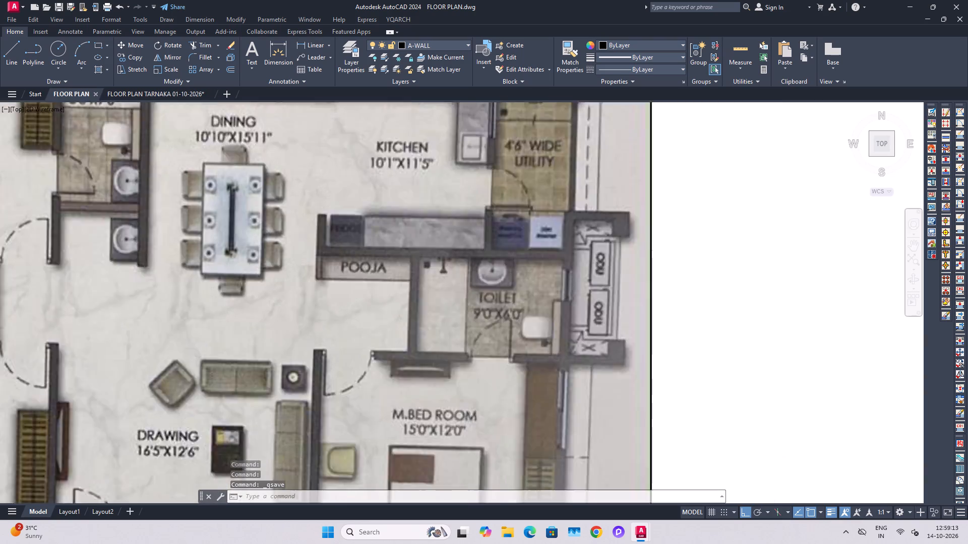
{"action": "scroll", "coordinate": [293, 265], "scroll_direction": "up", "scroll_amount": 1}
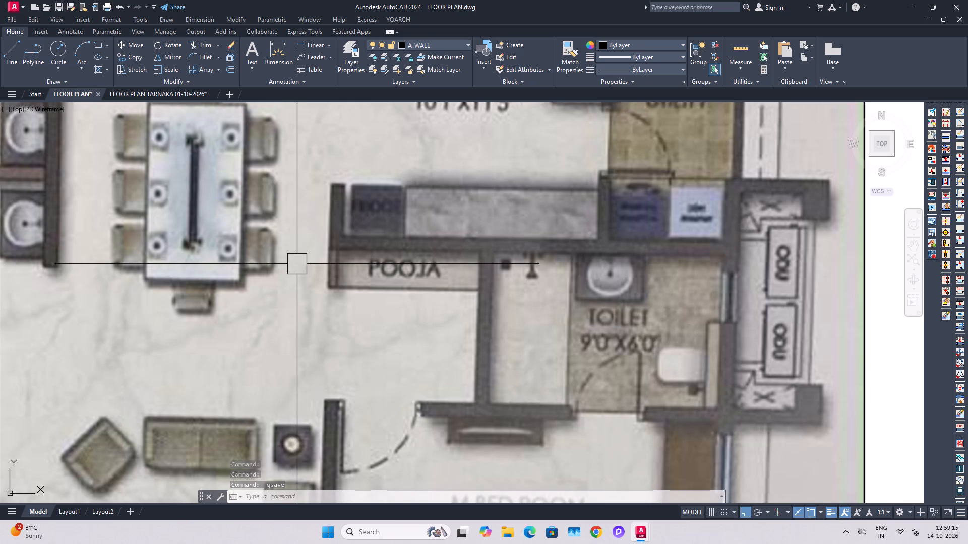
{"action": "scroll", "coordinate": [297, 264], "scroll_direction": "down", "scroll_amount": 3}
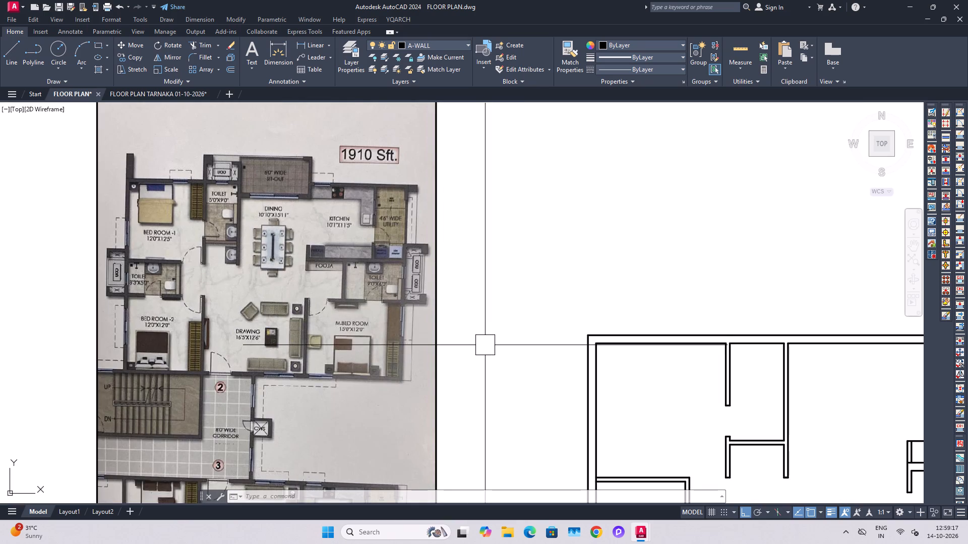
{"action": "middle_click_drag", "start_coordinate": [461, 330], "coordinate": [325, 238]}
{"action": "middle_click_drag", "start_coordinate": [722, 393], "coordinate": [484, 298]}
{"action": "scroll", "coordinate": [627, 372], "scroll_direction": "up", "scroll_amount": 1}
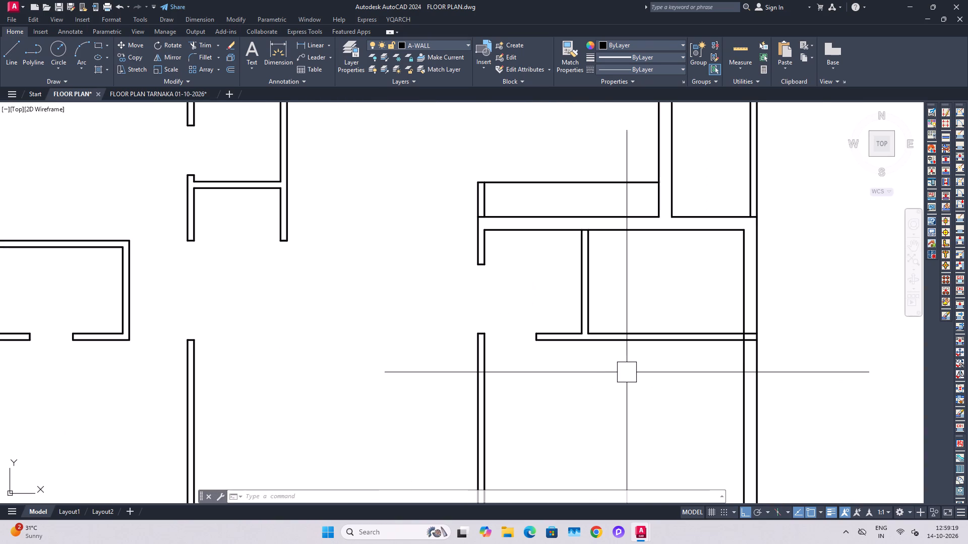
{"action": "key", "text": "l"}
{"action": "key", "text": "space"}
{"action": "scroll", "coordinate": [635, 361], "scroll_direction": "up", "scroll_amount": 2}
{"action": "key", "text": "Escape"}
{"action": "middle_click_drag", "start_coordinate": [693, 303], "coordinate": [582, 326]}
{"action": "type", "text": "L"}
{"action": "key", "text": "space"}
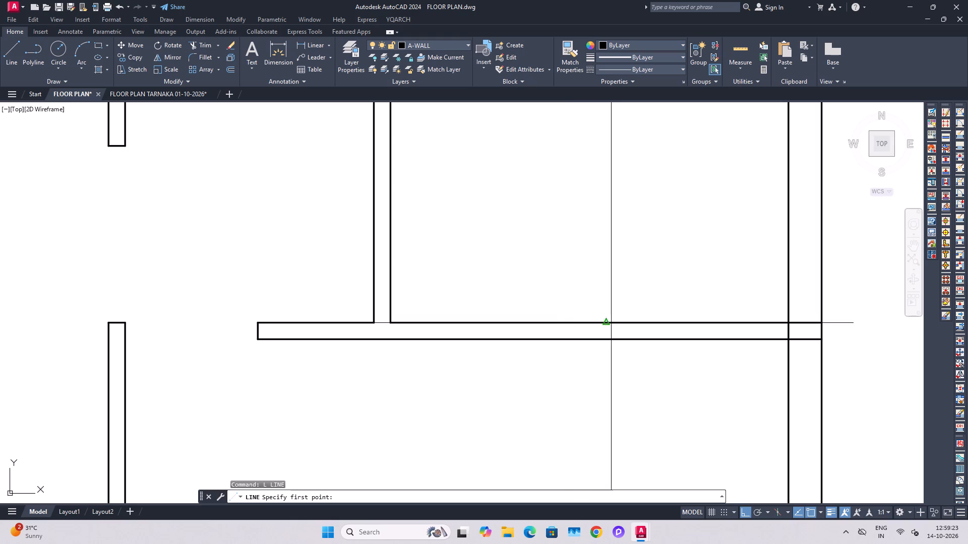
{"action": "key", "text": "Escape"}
Trim the overlapping lines where the master toilet's lower wall meets the right outer wall.
{"action": "key", "text": "t"}
{"action": "key", "text": "r"}
{"action": "key", "text": "space"}
{"action": "left_click_drag", "start_coordinate": [812, 341], "coordinate": [811, 335]}
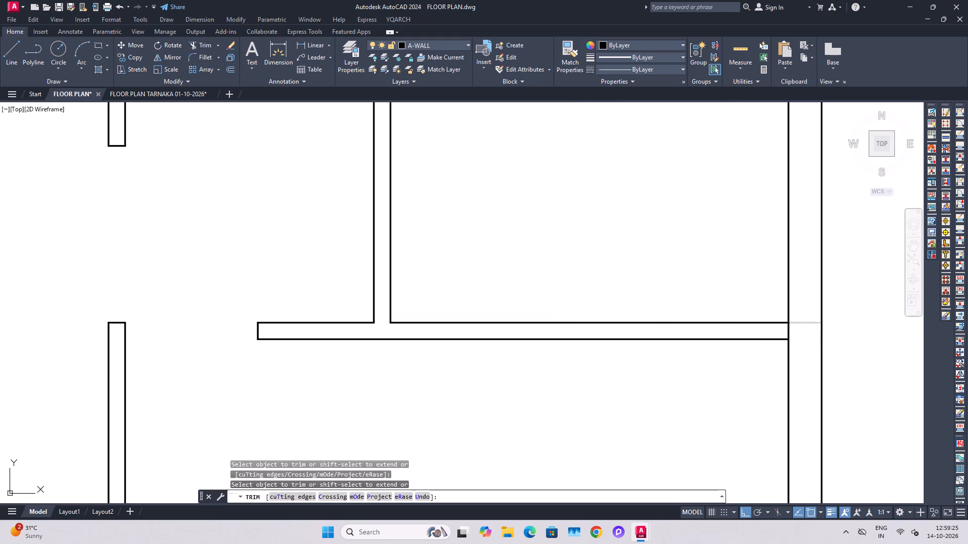
{"action": "left_click", "coordinate": [808, 325]}
{"action": "scroll", "coordinate": [797, 326], "scroll_direction": "up", "scroll_amount": 2}
{"action": "left_click", "coordinate": [779, 332]}
{"action": "key", "text": "Escape"}
Draw a short vertical line across the master toilet's lower wall at the midpoint of its upper face.
{"action": "scroll", "coordinate": [778, 334], "scroll_direction": "down", "scroll_amount": 2}
{"action": "key", "text": "l"}
{"action": "key", "text": "space"}
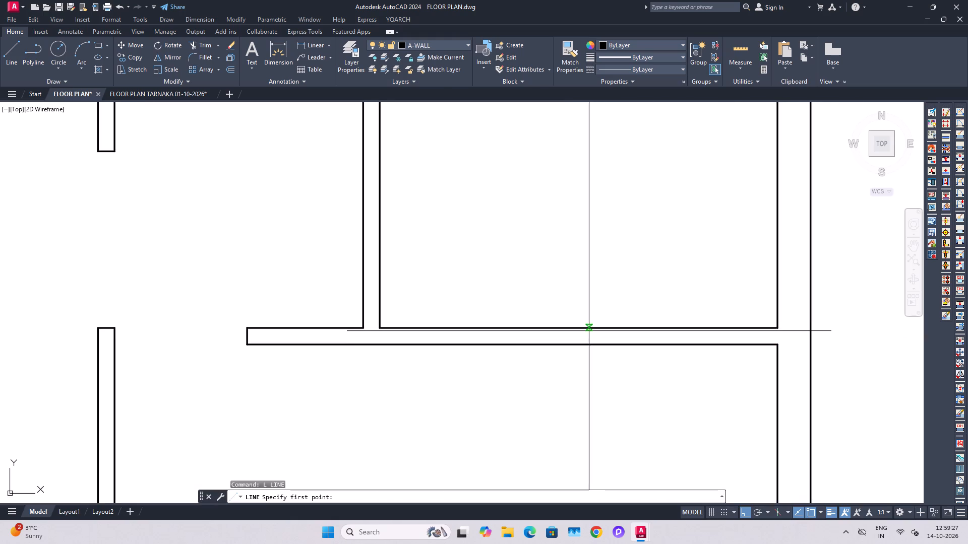
{"action": "left_click", "coordinate": [577, 330]}
{"action": "left_click", "coordinate": [578, 342]}
{"action": "key", "text": "Escape"}
{"action": "key", "text": "Escape"}
Offset the midpoint line 1'3" to each side along the master toilet's lower wall.
{"action": "type", "text": "O 1'3\""}
{"action": "key", "text": "Return"}
{"action": "scroll", "coordinate": [580, 363], "scroll_direction": "up", "scroll_amount": 1}
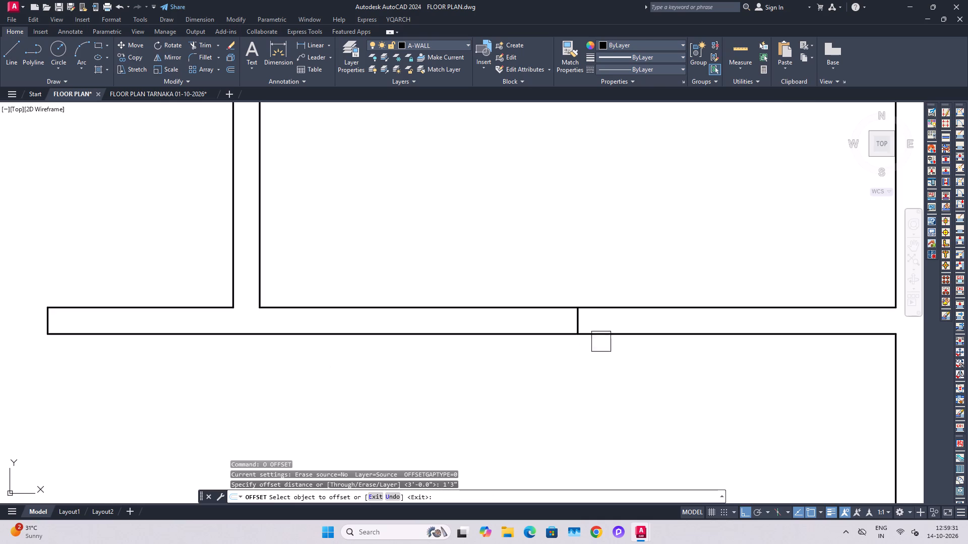
{"action": "left_click", "coordinate": [580, 322]}
{"action": "left_click", "coordinate": [519, 321]}
{"action": "left_click", "coordinate": [574, 318]}
{"action": "left_click", "coordinate": [619, 319]}
{"action": "key", "text": "Escape"}
Erase the original midpoint line between the two offset lines in the master toilet's lower wall.
{"action": "left_click", "coordinate": [572, 319]}
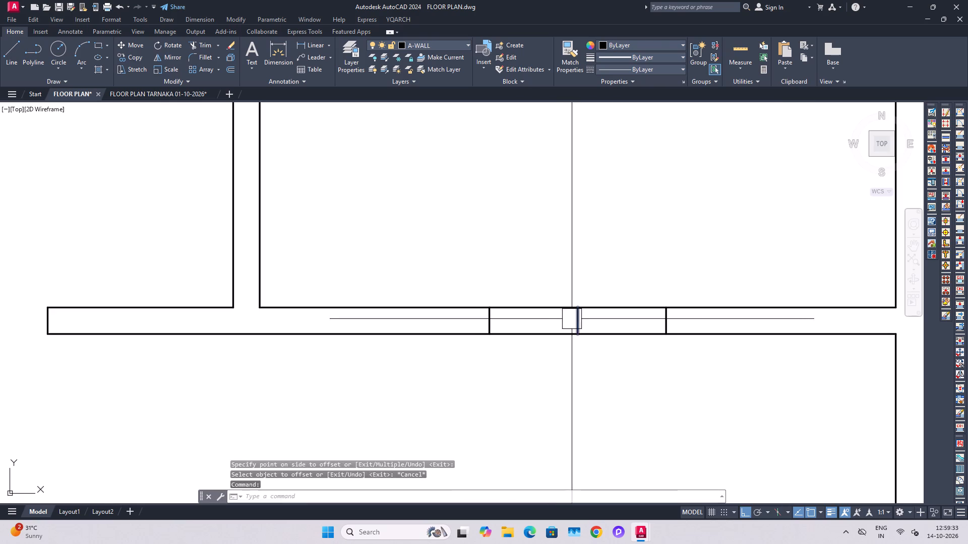
{"action": "key", "text": "Delete"}
Trim both faces of the master toilet's lower wall between the two offset lines to cut the door opening.
{"action": "type", "text": "TR"}
{"action": "key", "text": "Escape"}
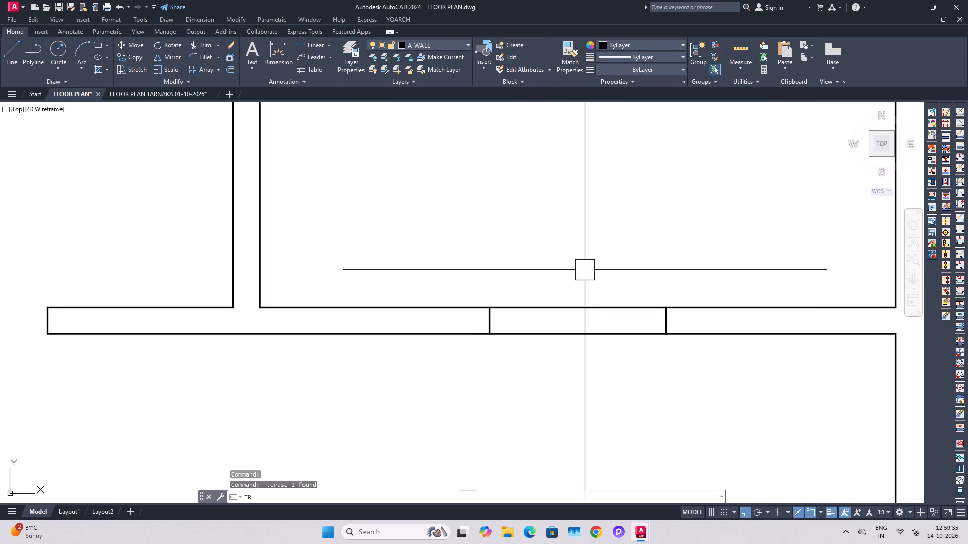
{"action": "type", "text": "TR"}
{"action": "key", "text": "space"}
{"action": "left_click", "coordinate": [576, 254]}
{"action": "left_click", "coordinate": [561, 355]}
{"action": "key", "text": "Escape"}
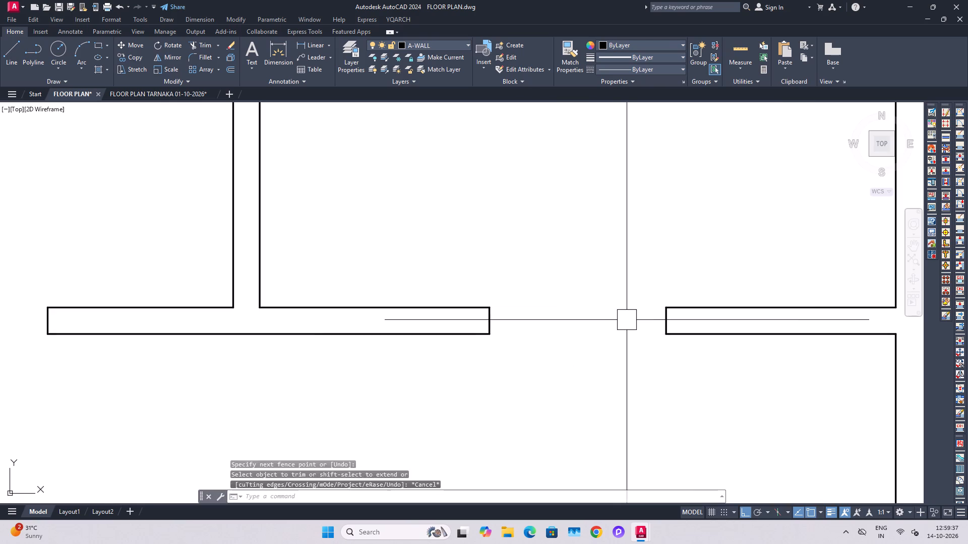
Trim the overlapping lines where the partition between the drawing room and master bedroom meets the lower outer wall.
{"action": "scroll", "coordinate": [627, 320], "scroll_direction": "down", "scroll_amount": 6}
{"action": "key", "text": "Escape"}
{"action": "scroll", "coordinate": [511, 351], "scroll_direction": "up", "scroll_amount": 2}
{"action": "scroll", "coordinate": [649, 393], "scroll_direction": "up", "scroll_amount": 2}
{"action": "key", "text": "t"}
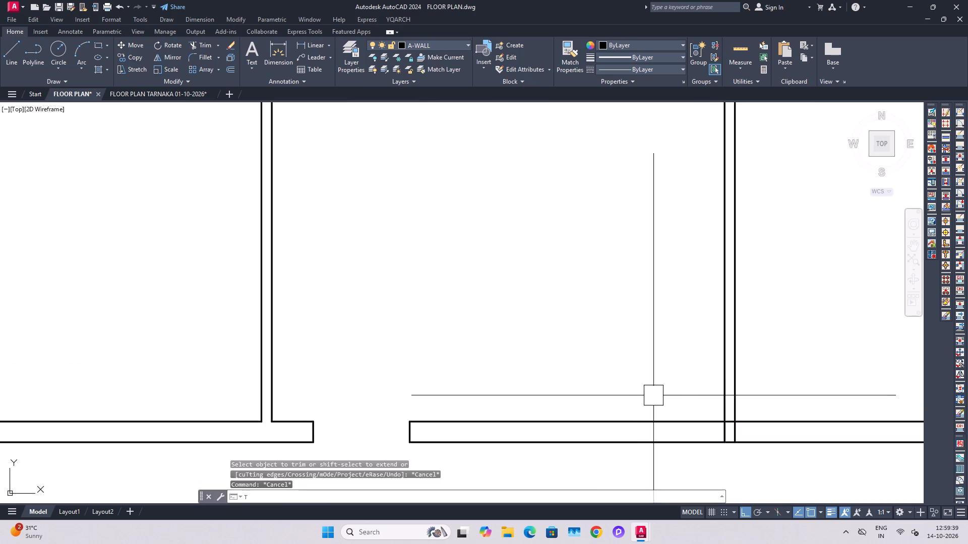
{"action": "key", "text": "r"}
{"action": "key", "text": "space"}
{"action": "scroll", "coordinate": [721, 422], "scroll_direction": "up", "scroll_amount": 2}
{"action": "left_click", "coordinate": [727, 447]}
{"action": "left_click", "coordinate": [750, 447]}
{"action": "scroll", "coordinate": [744, 428], "scroll_direction": "up", "scroll_amount": 2}
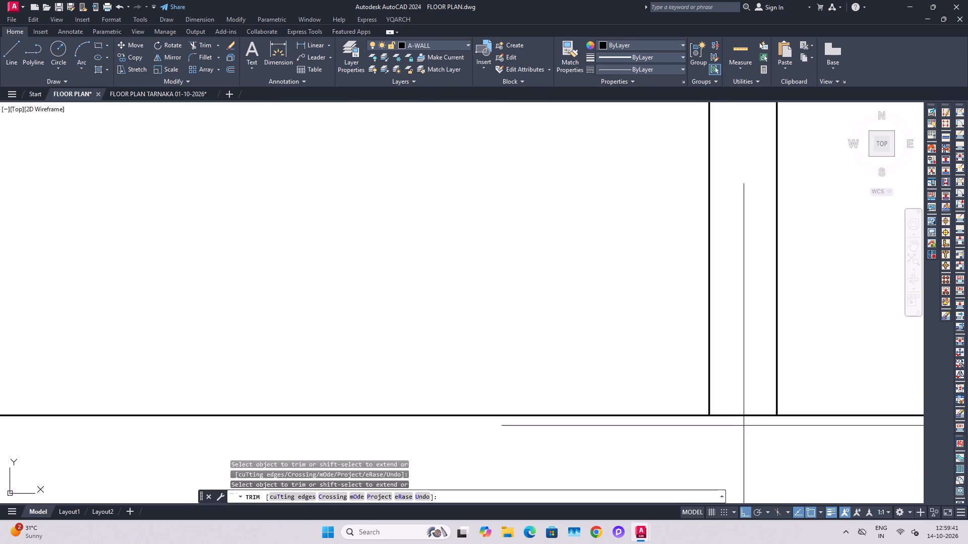
{"action": "left_click", "coordinate": [744, 426]}
{"action": "left_click", "coordinate": [739, 384]}
{"action": "key", "text": "Escape"}
{"action": "scroll", "coordinate": [739, 384], "scroll_direction": "down", "scroll_amount": 6}
Save the drawing.
{"action": "middle_click_drag", "start_coordinate": [747, 304], "coordinate": [662, 376]}
{"action": "key", "text": "Escape"}
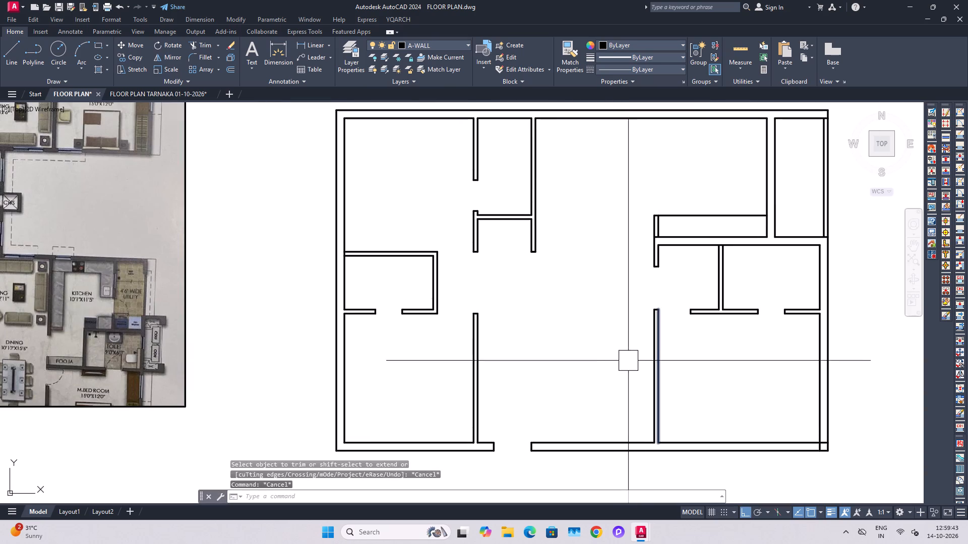
{"action": "key", "text": "Escape"}
{"action": "key", "text": "ctrl+s"}
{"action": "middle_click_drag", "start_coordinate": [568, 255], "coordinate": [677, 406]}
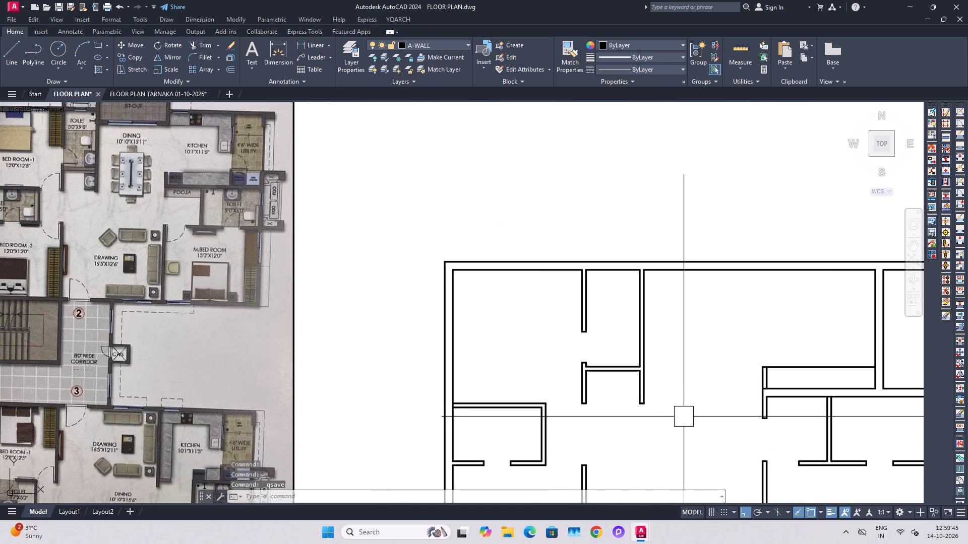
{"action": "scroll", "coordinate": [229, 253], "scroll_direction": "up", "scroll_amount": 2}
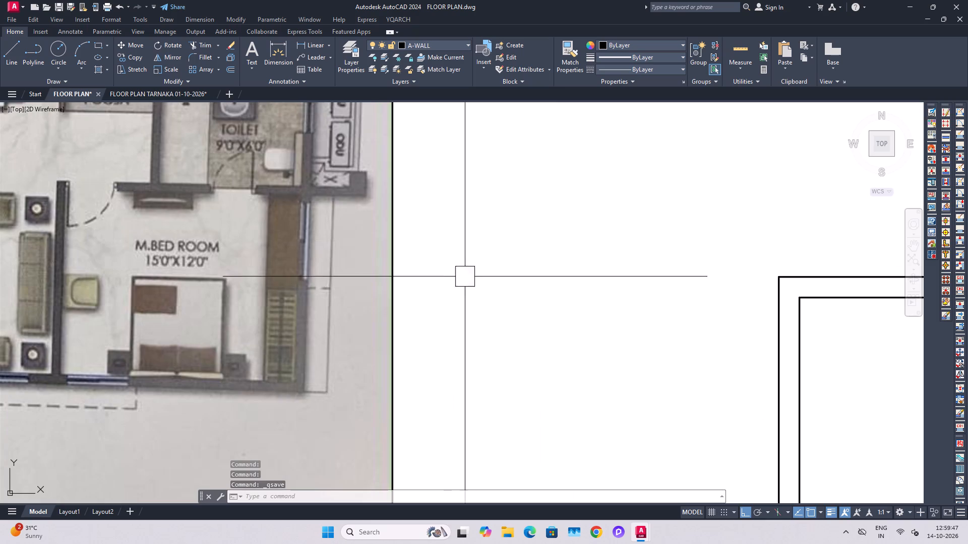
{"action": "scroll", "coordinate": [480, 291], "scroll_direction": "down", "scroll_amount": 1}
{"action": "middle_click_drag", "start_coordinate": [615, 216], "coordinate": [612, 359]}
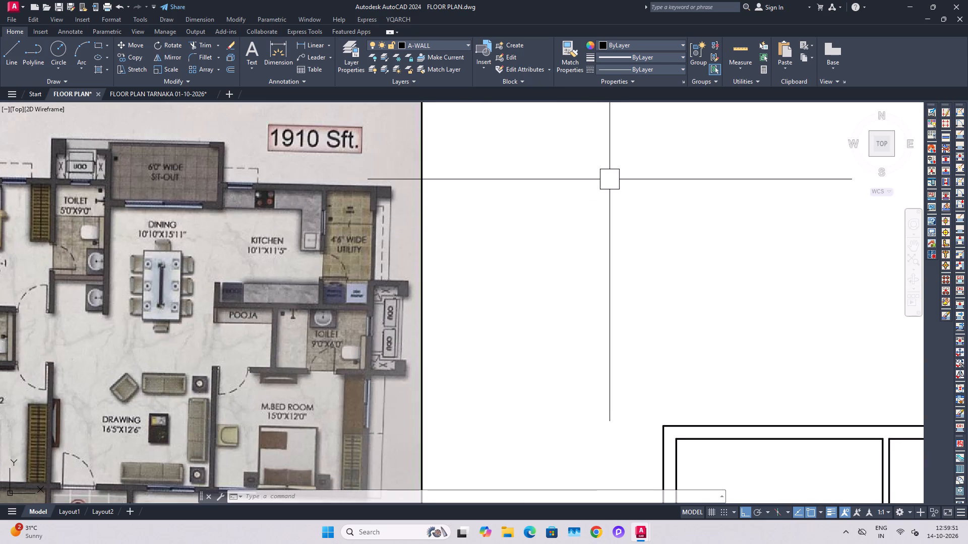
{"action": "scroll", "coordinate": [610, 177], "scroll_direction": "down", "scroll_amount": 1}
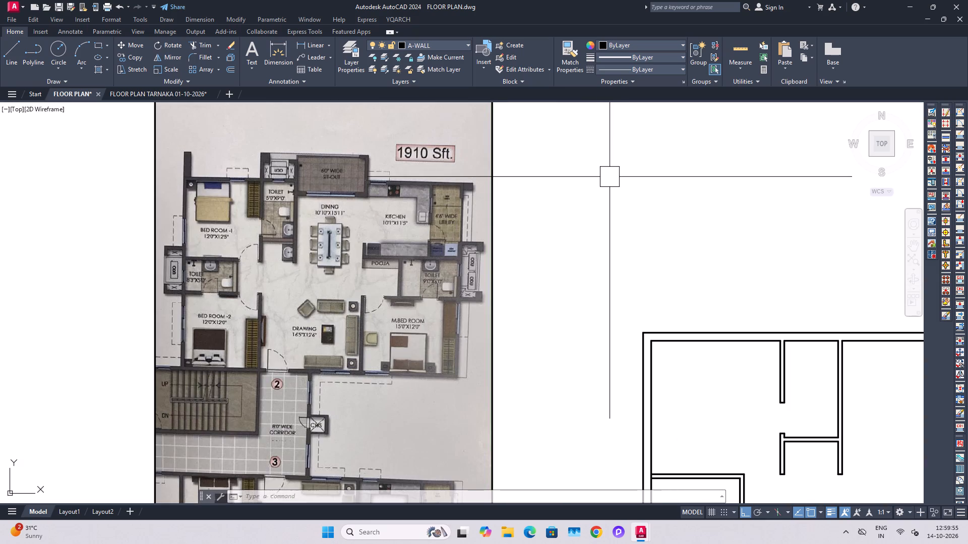
Save the drawing again.
{"action": "key", "text": "Escape"}
{"action": "key", "text": "Escape"}
{"action": "key", "text": "ctrl+s"}
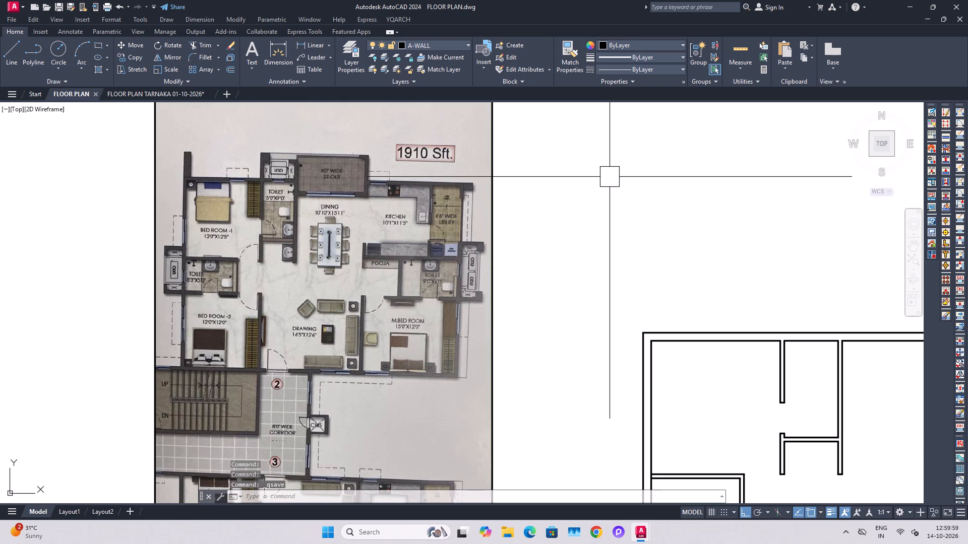
Compare the drafted walls with the 1910 sft reference plan image and save the drawing.
{"action": "scroll", "coordinate": [122, 364], "scroll_direction": "up", "scroll_amount": 2}
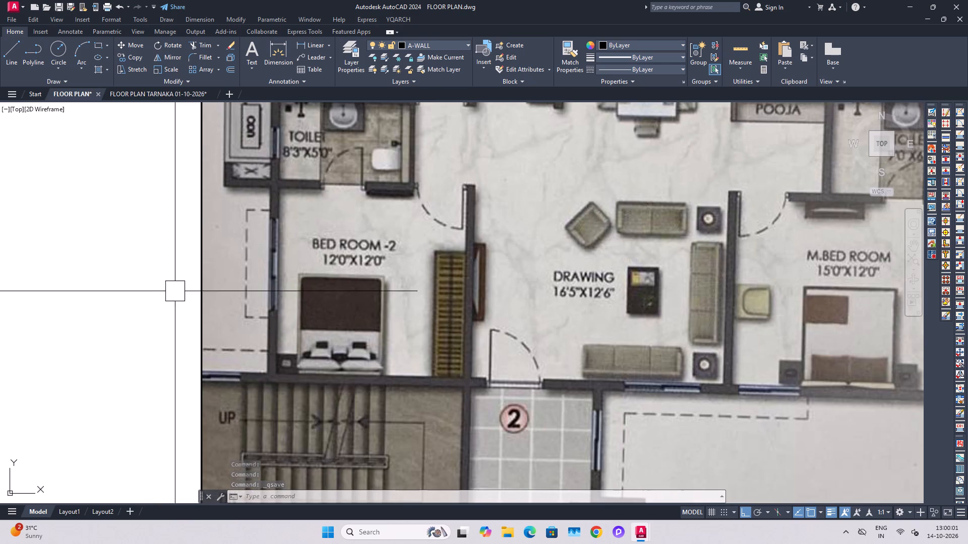
{"action": "scroll", "coordinate": [177, 289], "scroll_direction": "down", "scroll_amount": 2}
{"action": "middle_click_drag", "start_coordinate": [783, 370], "coordinate": [698, 368]}
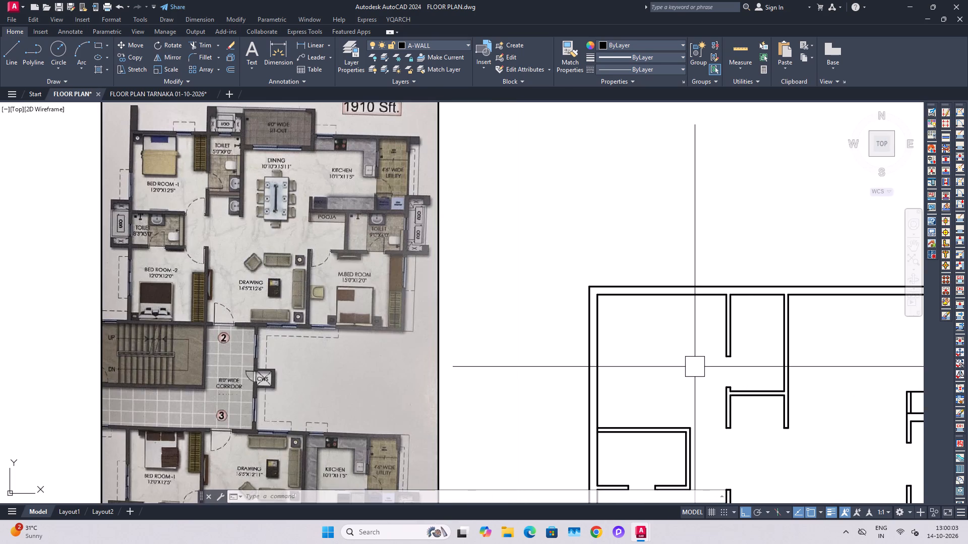
{"action": "key", "text": "ctrl+s"}
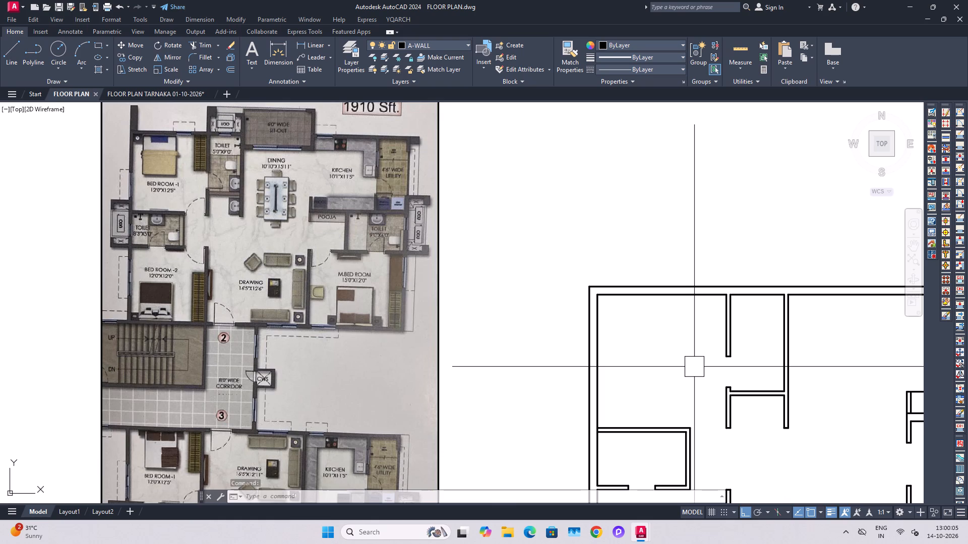
{"action": "middle_click_drag", "start_coordinate": [697, 402], "coordinate": [638, 347]}
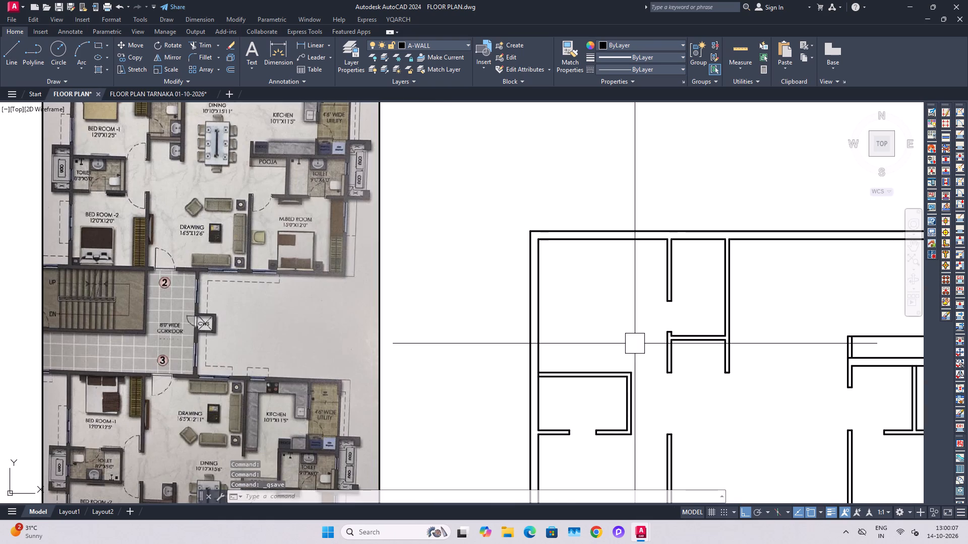
{"action": "middle_click_drag", "start_coordinate": [639, 351], "coordinate": [657, 440]}
{"action": "key", "text": "Escape"}
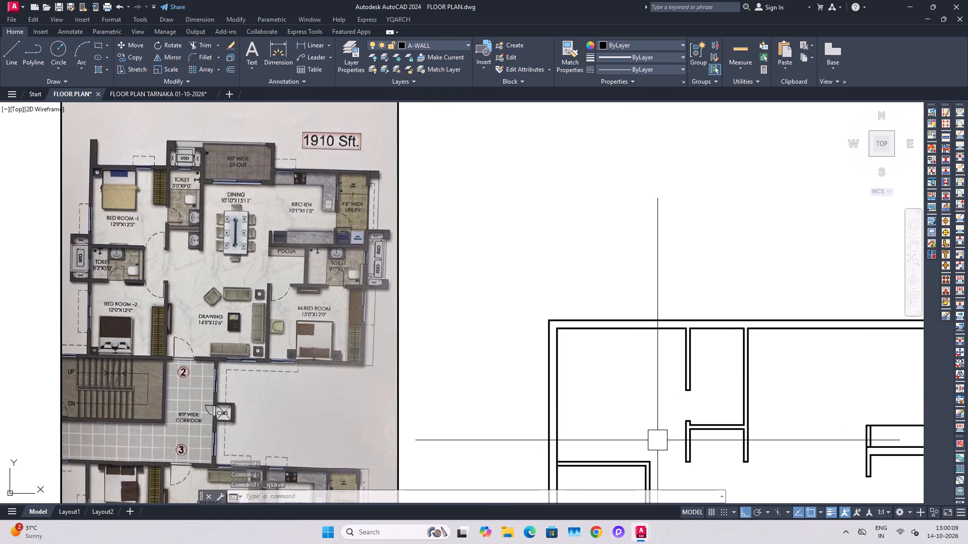
{"action": "key", "text": "Escape"}
{"action": "key", "text": "ctrl+s"}
{"action": "middle_click_drag", "start_coordinate": [657, 440], "coordinate": [605, 331]}
{"action": "scroll", "coordinate": [578, 332], "scroll_direction": "down", "scroll_amount": 2}
{"action": "middle_click_drag", "start_coordinate": [678, 431], "coordinate": [655, 410]}
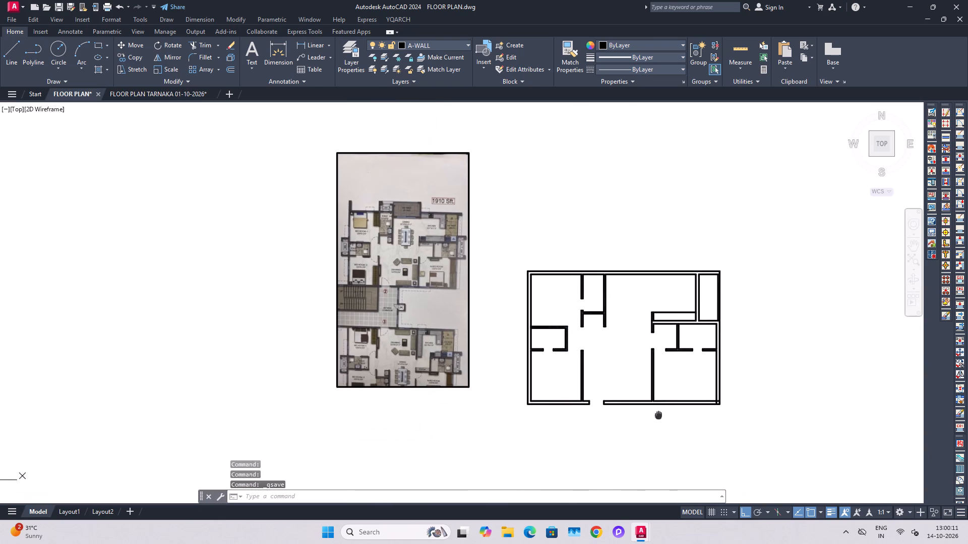
{"action": "middle_click_drag", "start_coordinate": [655, 410], "coordinate": [653, 404]}
{"action": "scroll", "coordinate": [597, 373], "scroll_direction": "up", "scroll_amount": 2}
{"action": "key", "text": "Escape"}
{"action": "key", "text": "ctrl+s"}
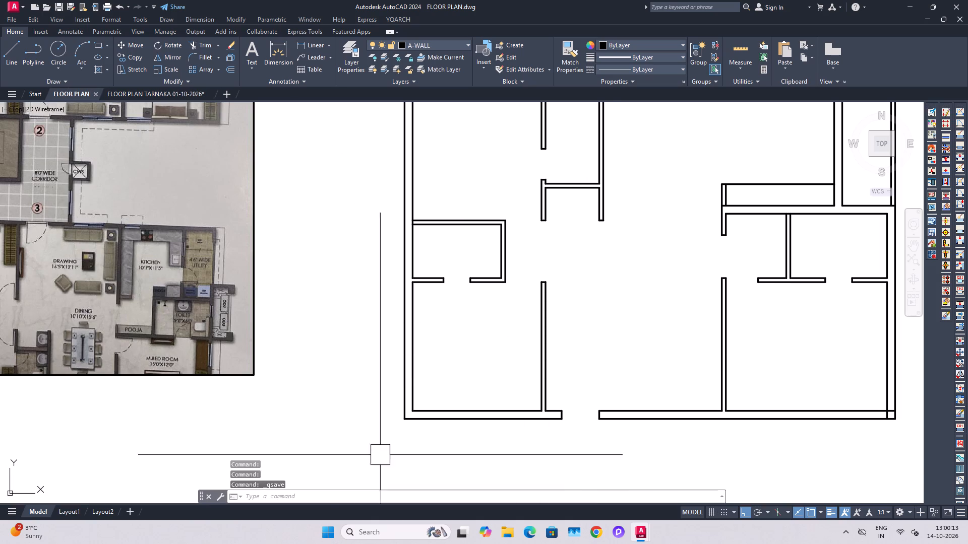
Open the recent drawing NEW FURNITURE FILE.dwg.
{"action": "left_click", "coordinate": [8, 5]}
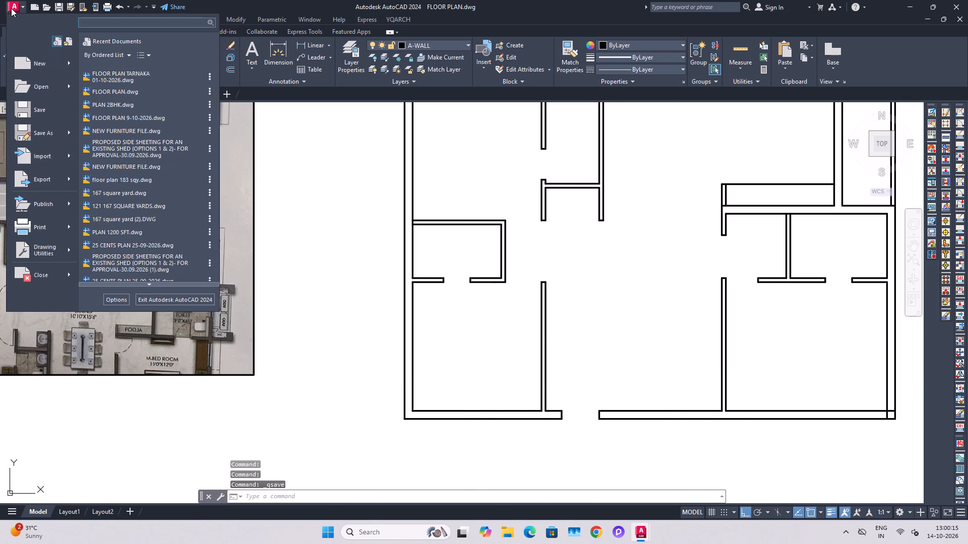
{"action": "left_click", "coordinate": [114, 128]}
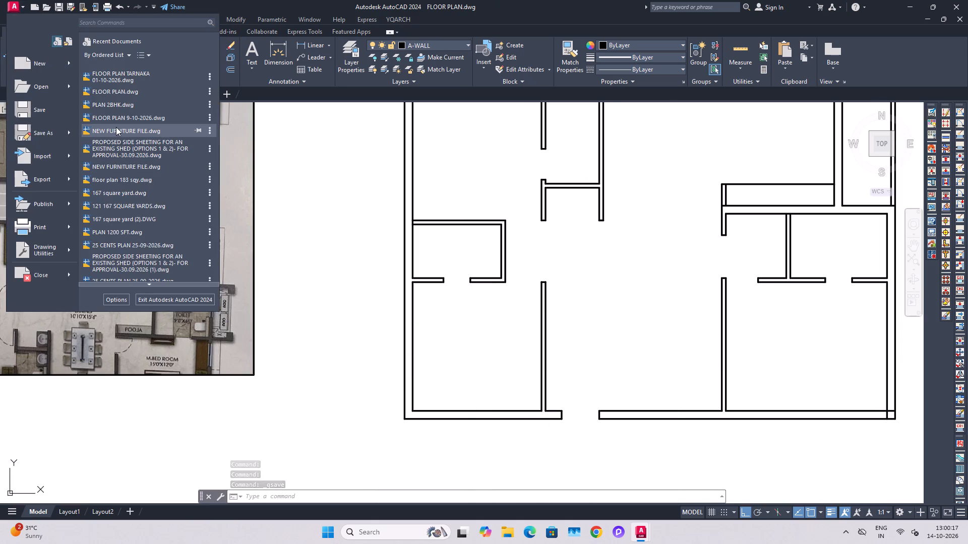
Copy the framed sheet of doors, windows, ventilators and furniture into the FLOOR PLAN drawing, placing it beside the drafted walls.
{"action": "left_click", "coordinate": [458, 115]}
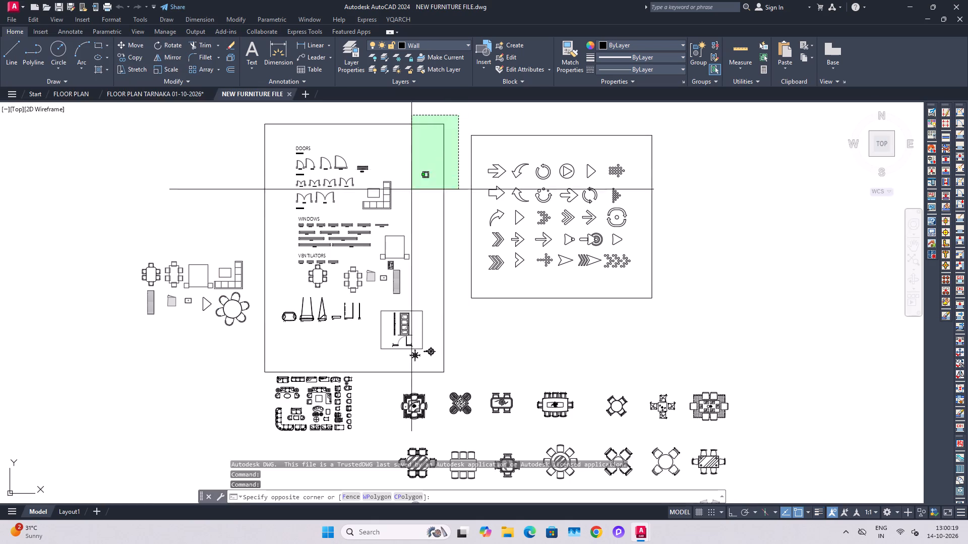
{"action": "left_click", "coordinate": [261, 370]}
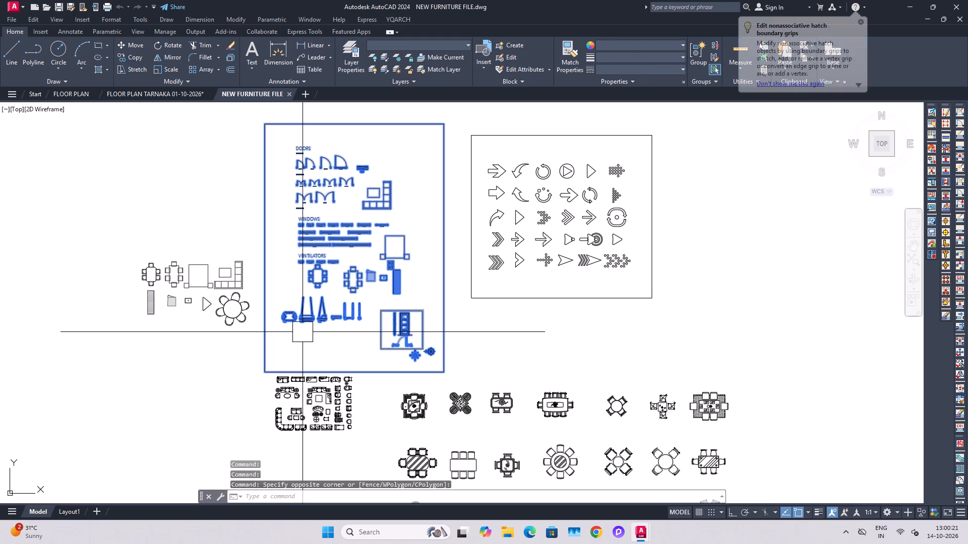
{"action": "key", "text": "ctrl+c"}
{"action": "left_click", "coordinate": [64, 95]}
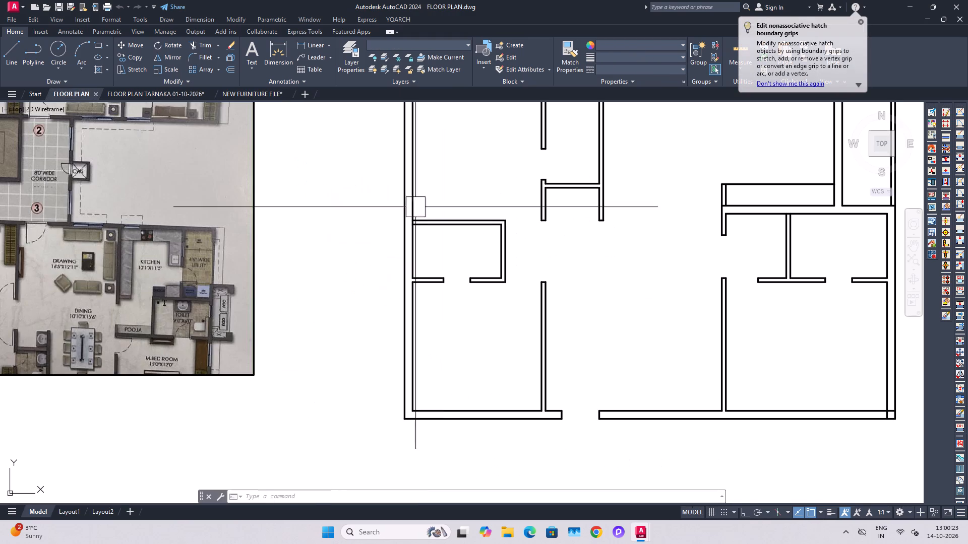
{"action": "key", "text": "ctrl+v"}
{"action": "scroll", "coordinate": [455, 344], "scroll_direction": "down", "scroll_amount": 3}
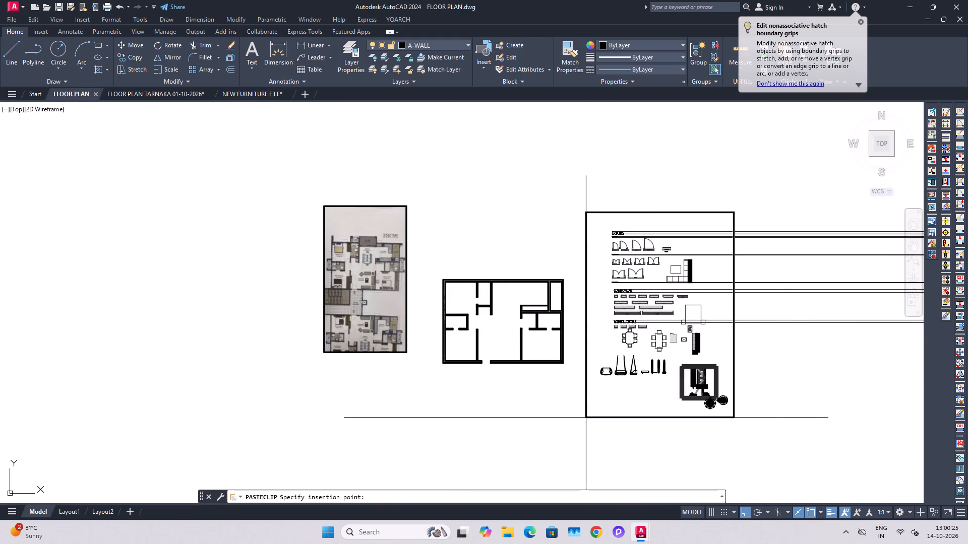
{"action": "left_click", "coordinate": [586, 418]}
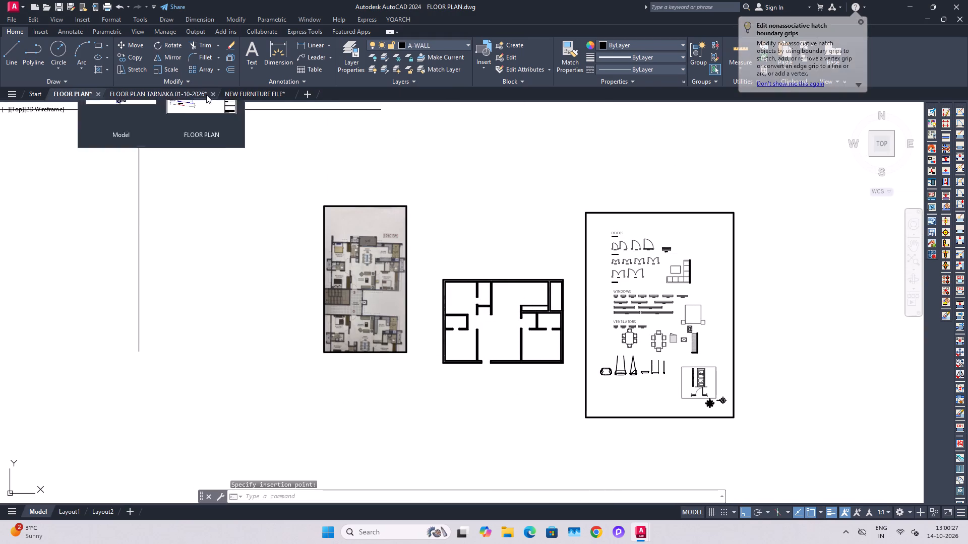
Close the FLOOR PLAN TARNAKA 01-10-2026 drawing without saving its changes.
{"action": "left_click", "coordinate": [212, 93]}
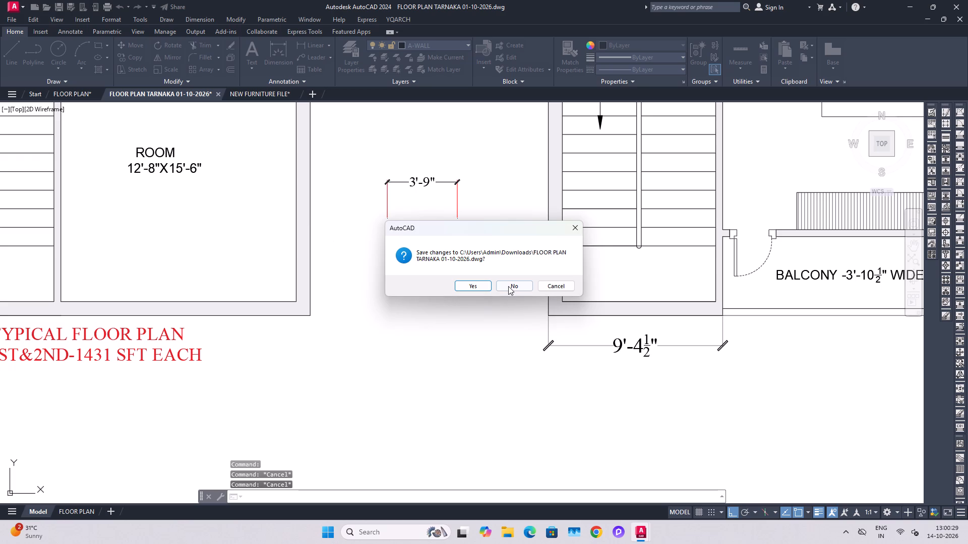
{"action": "left_click", "coordinate": [508, 286]}
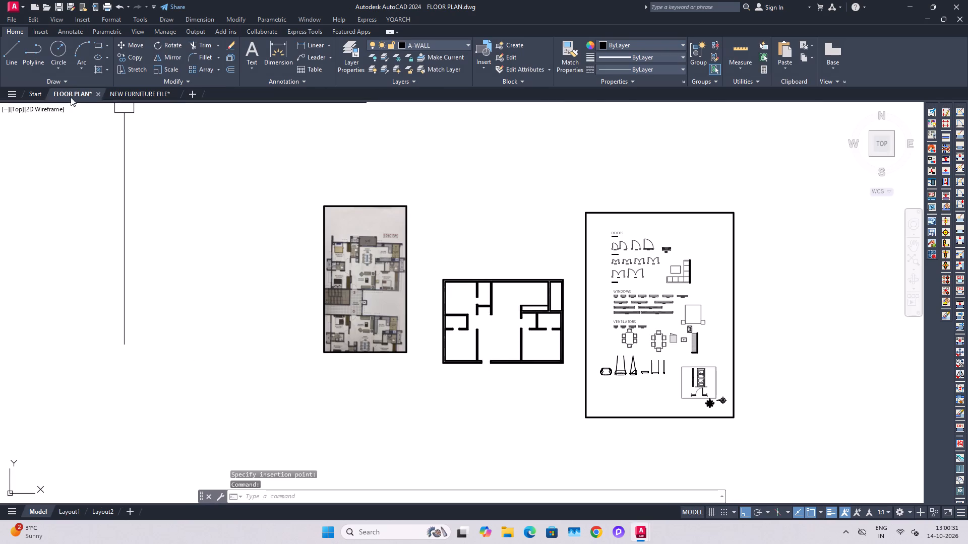
Return to the FLOOR PLAN drawing and save it.
{"action": "left_click", "coordinate": [70, 95]}
{"action": "middle_click", "coordinate": [501, 384]}
{"action": "key", "text": "ctrl+s"}
Copy the 3'6" x 9" single door into the main entrance opening in the drawing room's lower outer wall.
{"action": "scroll", "coordinate": [602, 391], "scroll_direction": "up", "scroll_amount": 2}
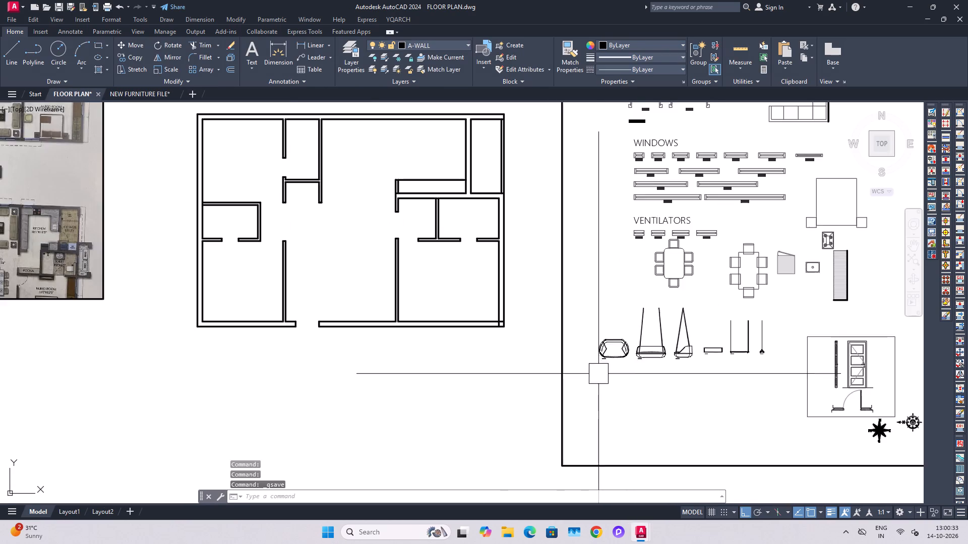
{"action": "middle_click_drag", "start_coordinate": [638, 314], "coordinate": [592, 439]}
{"action": "scroll", "coordinate": [652, 175], "scroll_direction": "up", "scroll_amount": 2}
{"action": "middle_click_drag", "start_coordinate": [610, 193], "coordinate": [573, 352]}
{"action": "scroll", "coordinate": [511, 300], "scroll_direction": "up", "scroll_amount": 1}
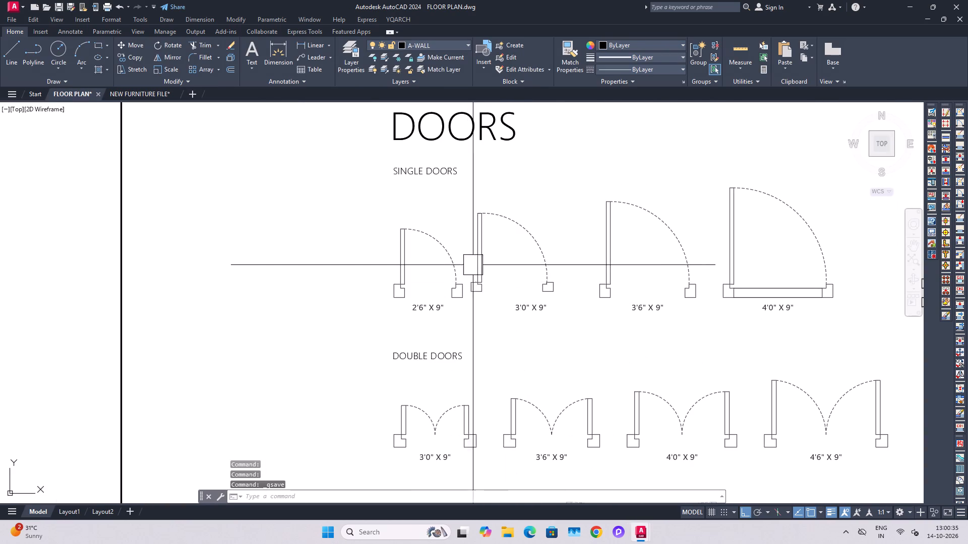
{"action": "left_click", "coordinate": [607, 256]}
{"action": "key", "text": "c"}
{"action": "key", "text": "o"}
{"action": "key", "text": "space"}
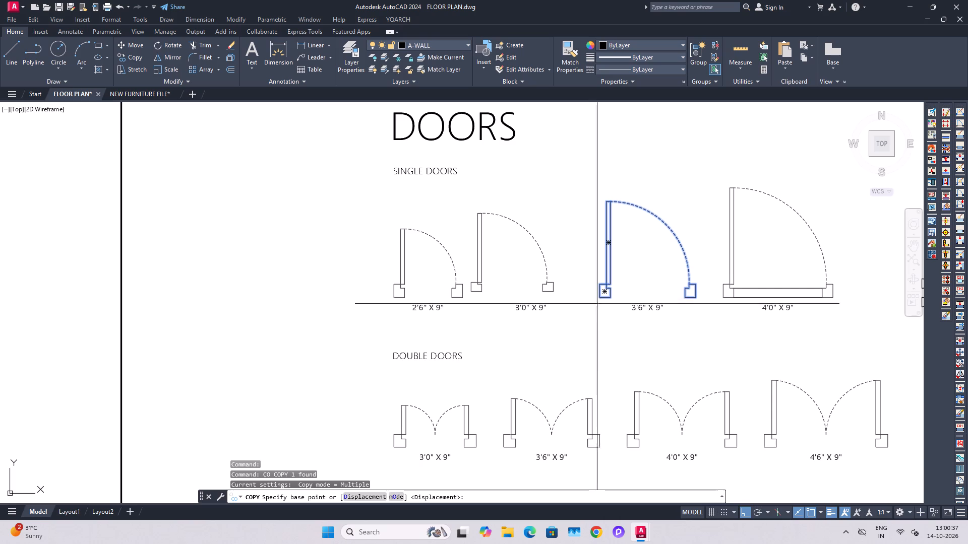
{"action": "left_click", "coordinate": [599, 299]}
{"action": "scroll", "coordinate": [702, 308], "scroll_direction": "down", "scroll_amount": 3}
{"action": "middle_click_drag", "start_coordinate": [445, 314], "coordinate": [792, 295]}
{"action": "middle_click_drag", "start_coordinate": [433, 328], "coordinate": [673, 253]}
{"action": "middle_click_drag", "start_coordinate": [724, 320], "coordinate": [448, 300]}
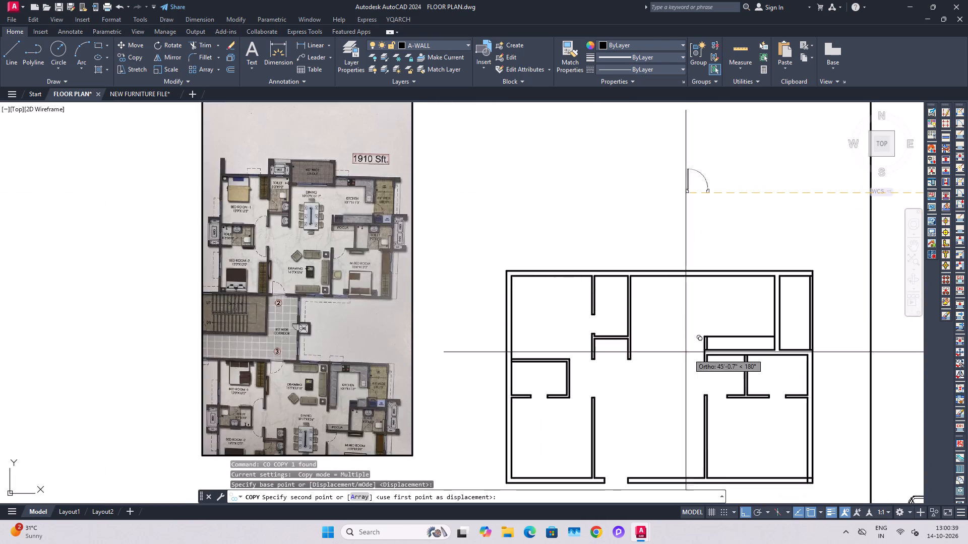
{"action": "scroll", "coordinate": [691, 366], "scroll_direction": "up", "scroll_amount": 2}
{"action": "middle_click_drag", "start_coordinate": [679, 402], "coordinate": [717, 95]}
{"action": "scroll", "coordinate": [504, 325], "scroll_direction": "up", "scroll_amount": 2}
{"action": "left_click", "coordinate": [523, 409]}
{"action": "key", "text": "Escape"}
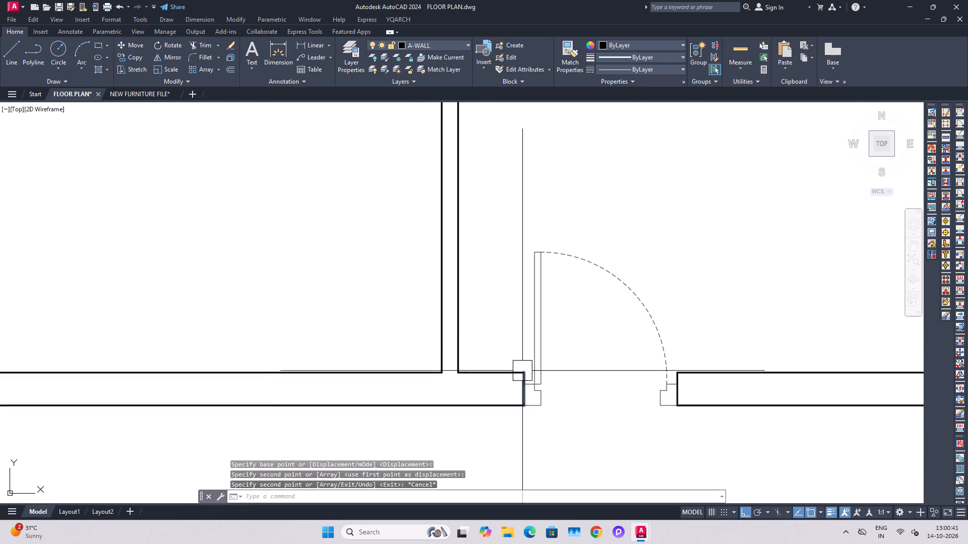
Copy the 3'0" x 9" single door from the door sheet to the Bedroom-1 entrance near the toilet wall corner.
{"action": "scroll", "coordinate": [522, 369], "scroll_direction": "down", "scroll_amount": 3}
{"action": "middle_click_drag", "start_coordinate": [639, 316], "coordinate": [549, 410]}
{"action": "scroll", "coordinate": [549, 408], "scroll_direction": "down", "scroll_amount": 2}
{"action": "middle_click_drag", "start_coordinate": [675, 336], "coordinate": [572, 371]}
{"action": "scroll", "coordinate": [660, 275], "scroll_direction": "up", "scroll_amount": 3}
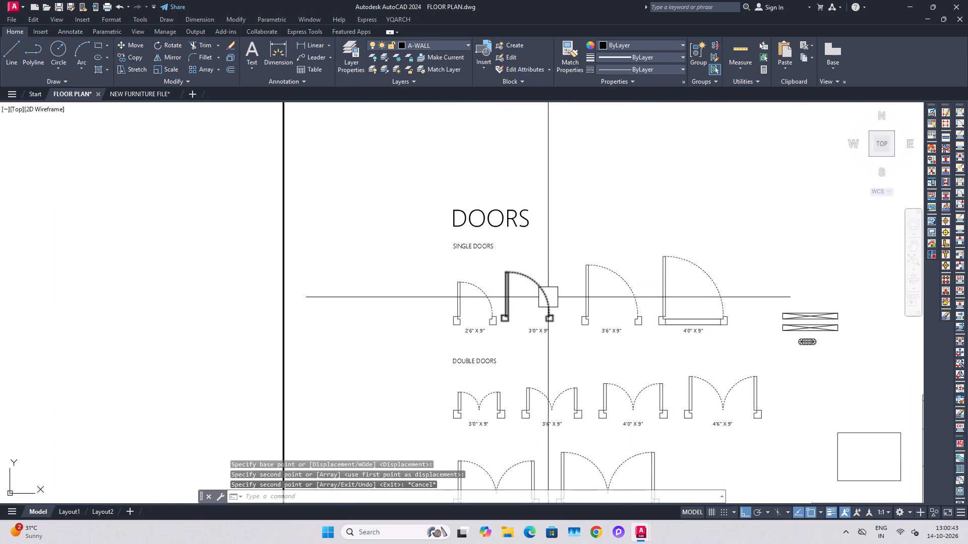
{"action": "left_click", "coordinate": [545, 297]}
{"action": "key", "text": "c"}
{"action": "key", "text": "o"}
{"action": "key", "text": "space"}
{"action": "left_click", "coordinate": [542, 305]}
{"action": "scroll", "coordinate": [432, 334], "scroll_direction": "down", "scroll_amount": 3}
{"action": "middle_click_drag", "start_coordinate": [401, 347], "coordinate": [417, 343]}
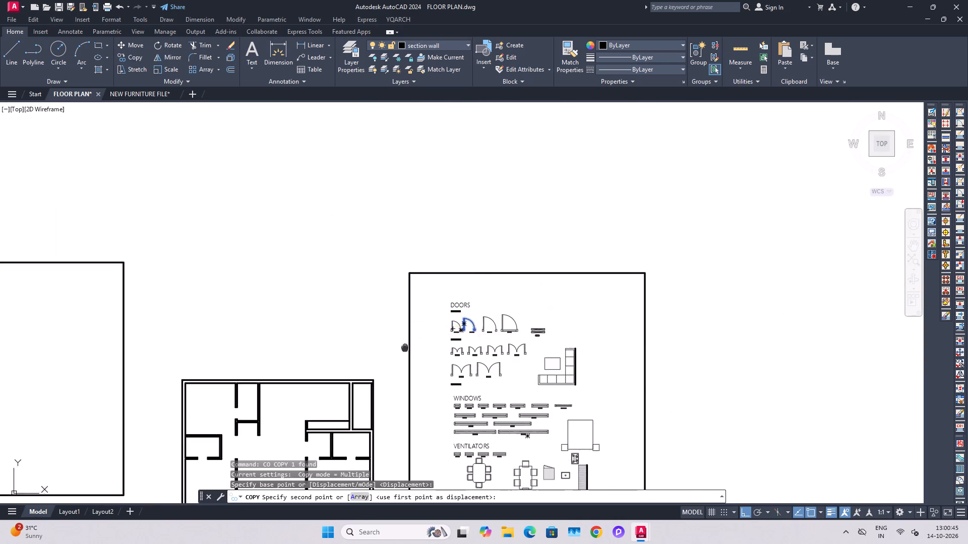
{"action": "middle_click_drag", "start_coordinate": [417, 343], "coordinate": [623, 273]}
{"action": "scroll", "coordinate": [449, 363], "scroll_direction": "up", "scroll_amount": 4}
{"action": "middle_click_drag", "start_coordinate": [435, 390], "coordinate": [454, 363]}
{"action": "left_click", "coordinate": [397, 329]}
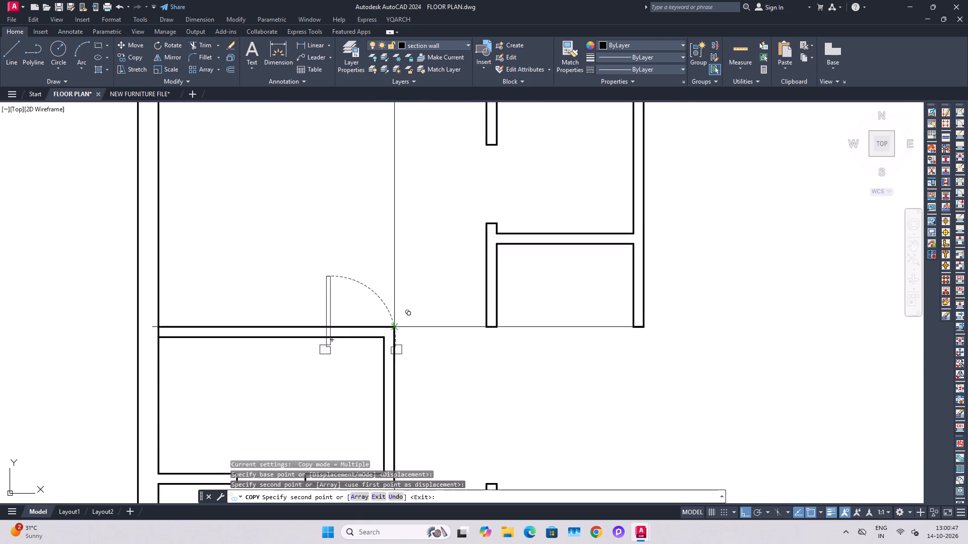
{"action": "key", "text": "Escape"}
{"action": "key", "text": "Escape"}
Move the Bedroom-1 door so its hinge-side frame's lower corner meets the toilet's outer wall corner.
{"action": "left_click", "coordinate": [386, 319]}
{"action": "key", "text": "m"}
{"action": "key", "text": "space"}
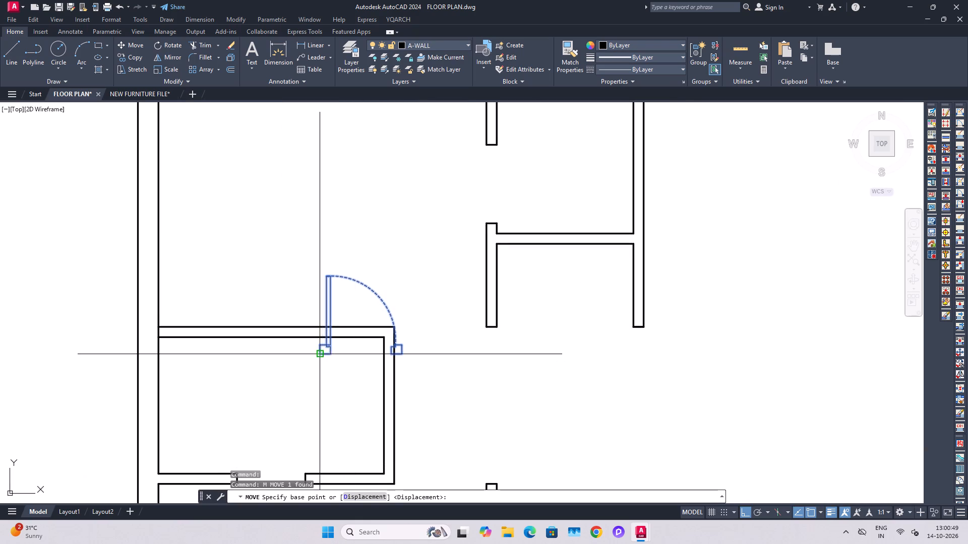
{"action": "left_click_drag", "start_coordinate": [322, 354], "coordinate": [329, 353]}
{"action": "left_click", "coordinate": [397, 330]}
{"action": "key", "text": "Escape"}
{"action": "key", "text": "Escape"}
Measure the Bedroom-1 entrance gap between the toilet wall corner and the opposite partition with a linear dimension, and delete it.
{"action": "scroll", "coordinate": [468, 320], "scroll_direction": "up", "scroll_amount": 1}
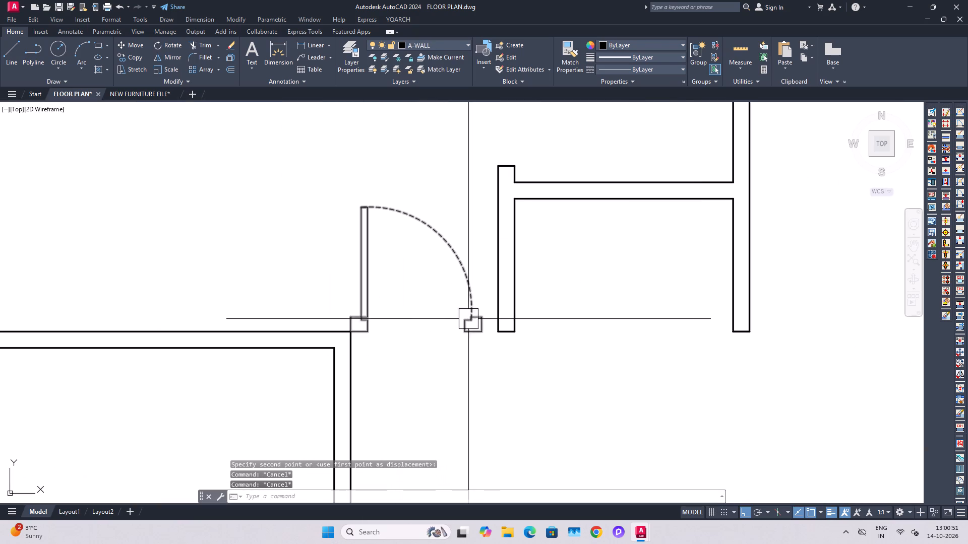
{"action": "left_click", "coordinate": [302, 41]}
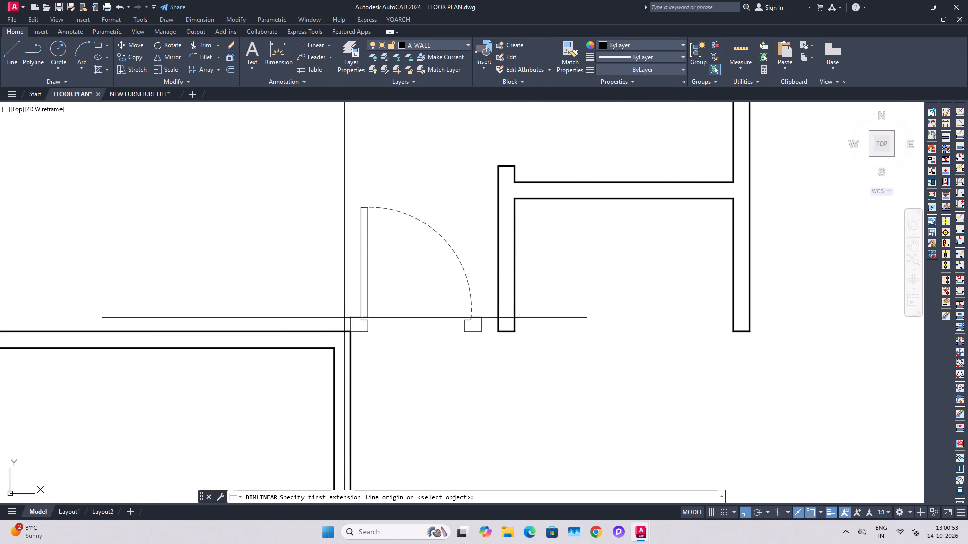
{"action": "left_click", "coordinate": [348, 334]}
{"action": "left_click", "coordinate": [499, 332]}
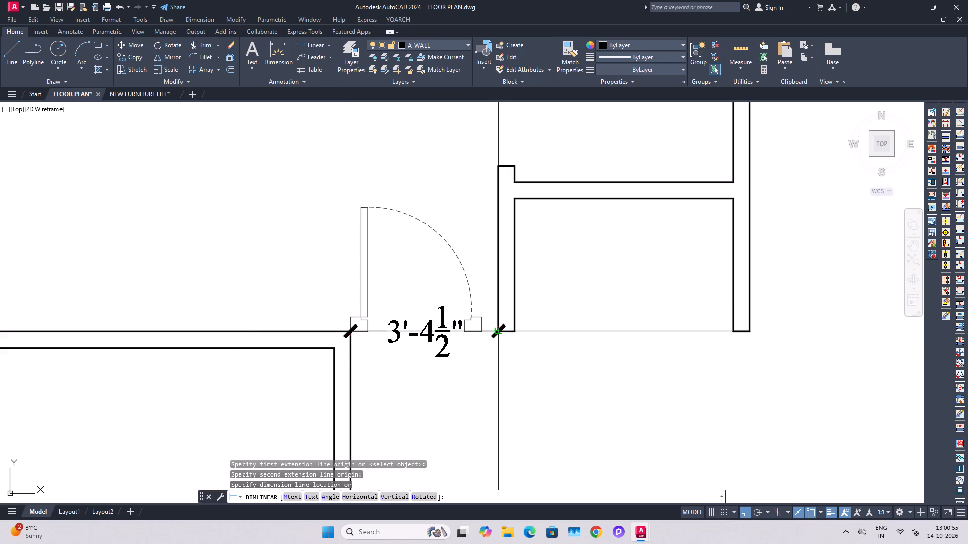
{"action": "left_click", "coordinate": [489, 353]}
{"action": "scroll", "coordinate": [374, 321], "scroll_direction": "up", "scroll_amount": 2}
{"action": "scroll", "coordinate": [442, 301], "scroll_direction": "down", "scroll_amount": 2}
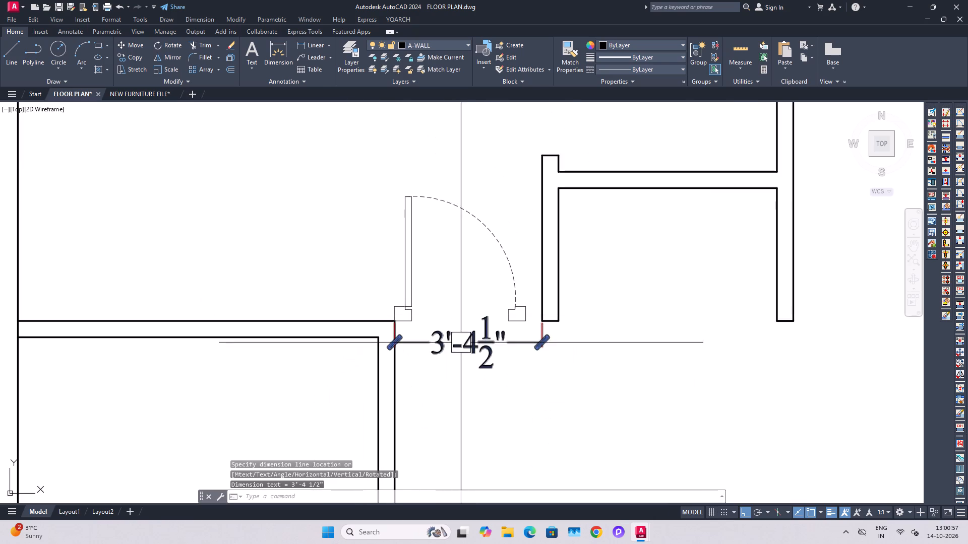
{"action": "left_click", "coordinate": [460, 346]}
{"action": "key", "text": "Delete"}
Move the Bedroom-1 door down so its hinge-side frame's upper corner meets the toilet's outer wall corner.
{"action": "scroll", "coordinate": [526, 298], "scroll_direction": "down", "scroll_amount": 1}
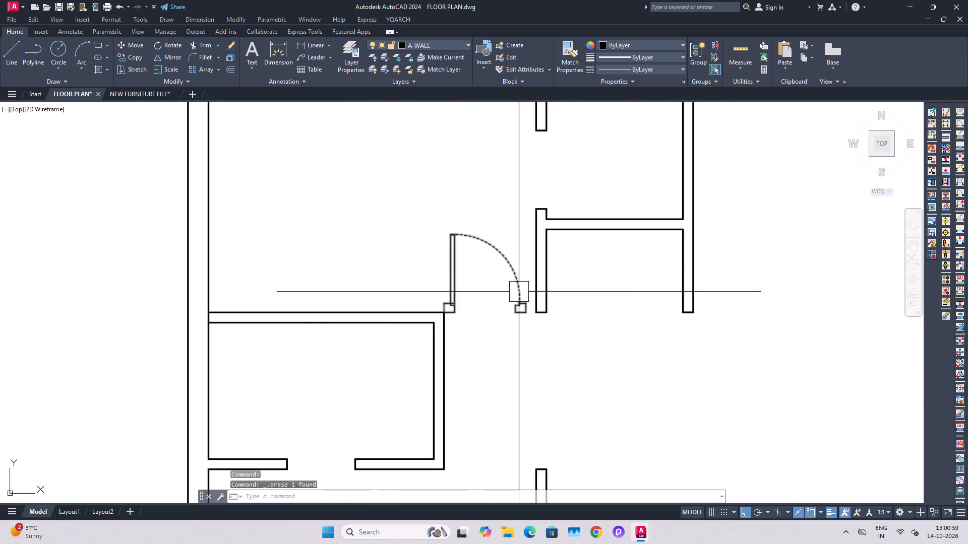
{"action": "scroll", "coordinate": [519, 292], "scroll_direction": "down", "scroll_amount": 1}
{"action": "left_click", "coordinate": [508, 268]}
{"action": "scroll", "coordinate": [465, 298], "scroll_direction": "up", "scroll_amount": 2}
{"action": "type", "text": "M"}
{"action": "key", "text": "space"}
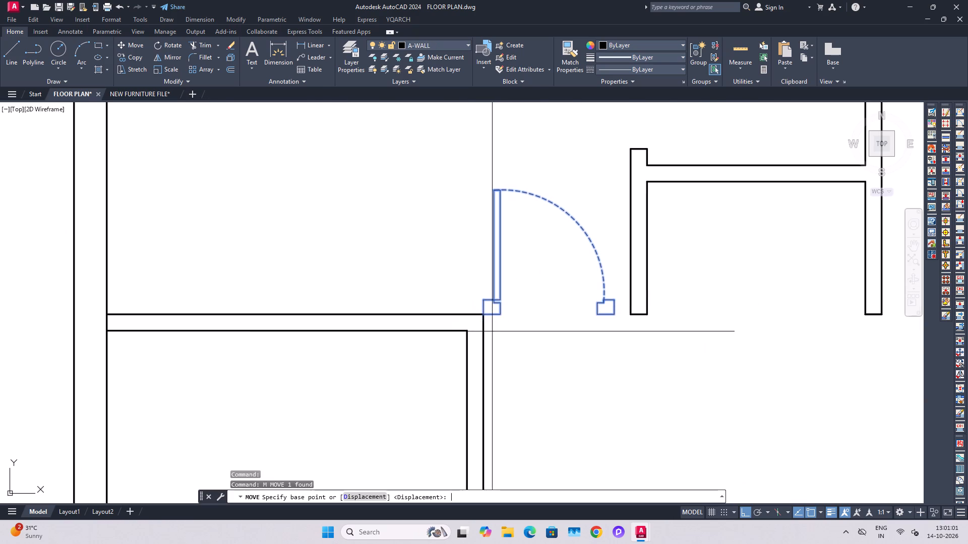
{"action": "scroll", "coordinate": [489, 329], "scroll_direction": "up", "scroll_amount": 1}
{"action": "left_click", "coordinate": [482, 283]}
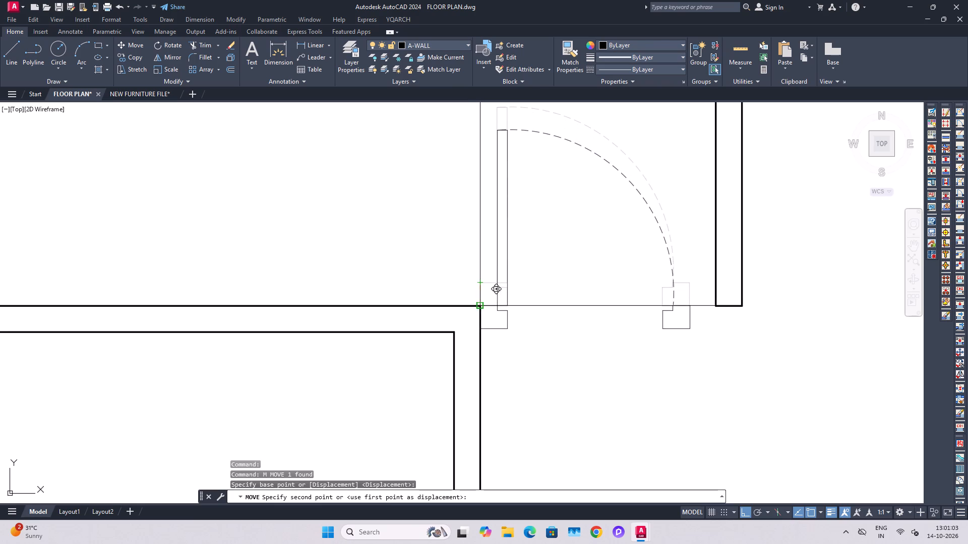
{"action": "left_click", "coordinate": [480, 307]}
Move both lines of the toilet's passage-side wall and the Bedroom-1 door 4.5" toward the opposite partition.
{"action": "scroll", "coordinate": [502, 319], "scroll_direction": "down", "scroll_amount": 1}
{"action": "middle_click_drag", "start_coordinate": [527, 384], "coordinate": [541, 320]}
{"action": "scroll", "coordinate": [545, 323], "scroll_direction": "down", "scroll_amount": 1}
{"action": "left_click_drag", "start_coordinate": [529, 341], "coordinate": [519, 343]}
{"action": "left_click", "coordinate": [493, 349]}
{"action": "left_click", "coordinate": [539, 216]}
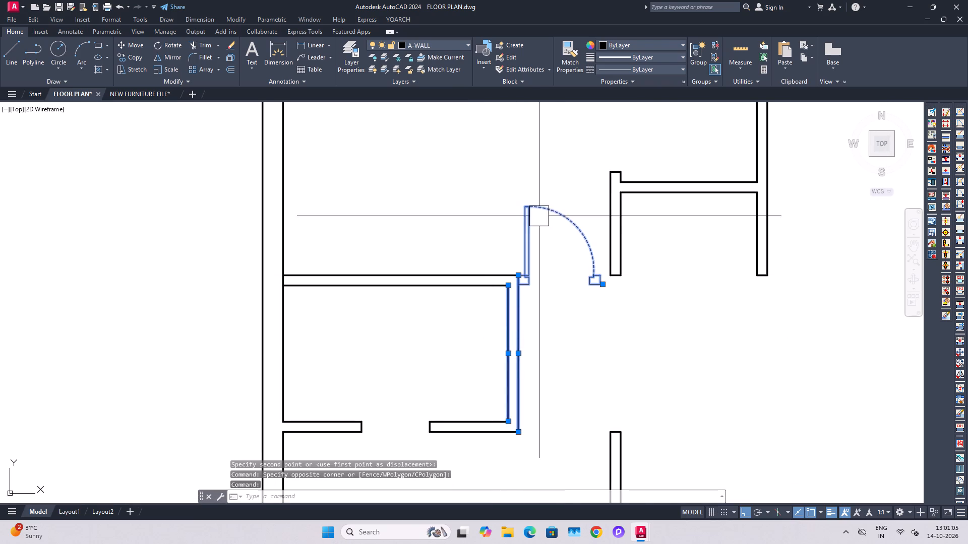
{"action": "key", "text": "m"}
{"action": "key", "text": "space"}
{"action": "left_click", "coordinate": [570, 370]}
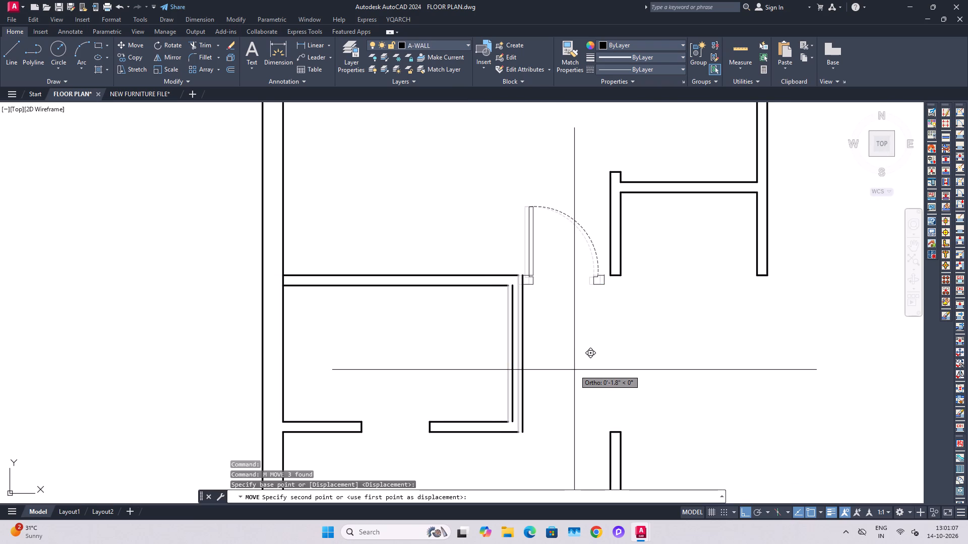
{"action": "key", "text": "4"}
{"action": "key", "text": "period"}
{"action": "type", "text": "5\""}
{"action": "key", "text": "Return"}
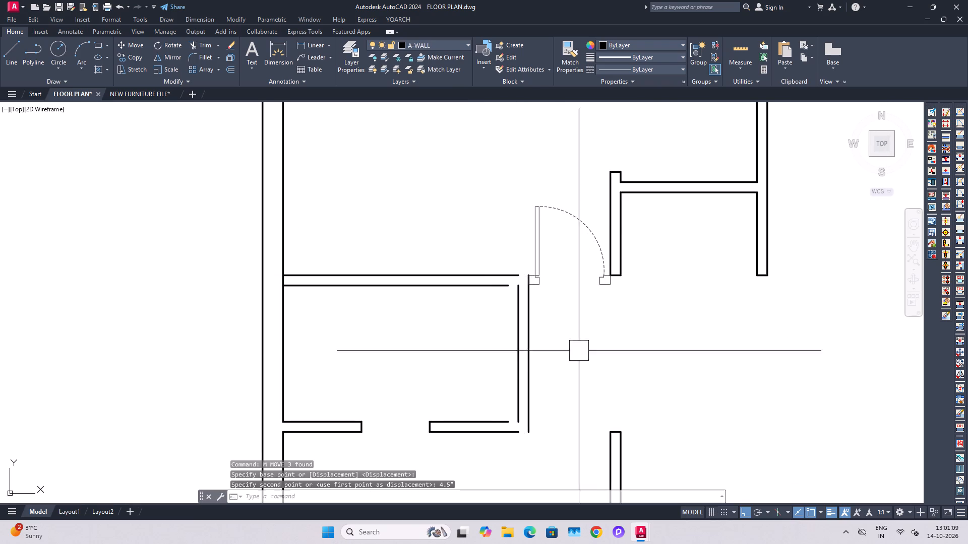
Fillet the inner and outer wall lines at the toilet's upper passage-side corner into closed sharp corners.
{"action": "scroll", "coordinate": [599, 264], "scroll_direction": "up", "scroll_amount": 2}
{"action": "key", "text": "Escape"}
{"action": "key", "text": "Escape"}
{"action": "middle_click_drag", "start_coordinate": [393, 316], "coordinate": [451, 317]}
{"action": "scroll", "coordinate": [450, 317], "scroll_direction": "up", "scroll_amount": 1}
{"action": "key", "text": "f"}
{"action": "key", "text": "space"}
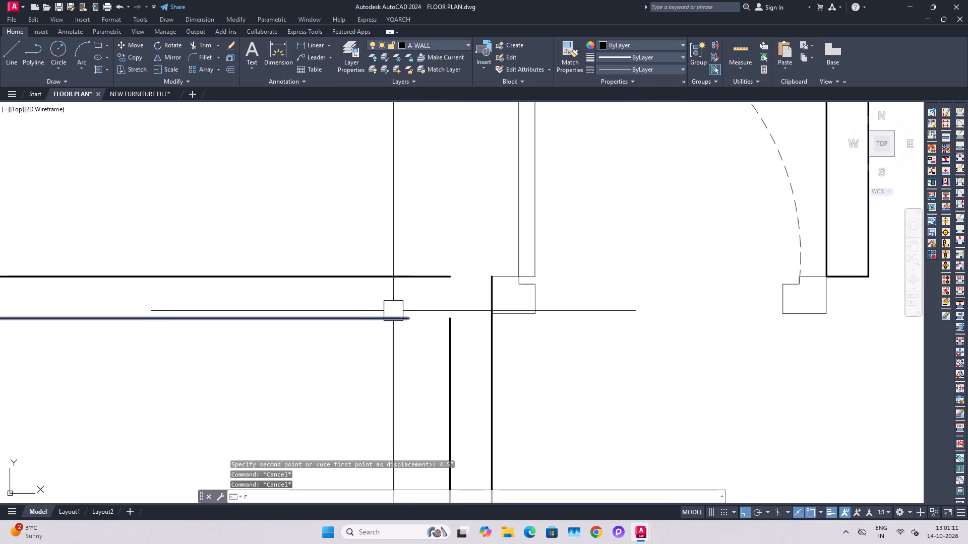
{"action": "left_click", "coordinate": [387, 314]}
{"action": "left_click", "coordinate": [457, 344]}
{"action": "key", "text": "f"}
{"action": "key", "text": "space"}
{"action": "left_click_drag", "start_coordinate": [427, 279], "coordinate": [434, 280]}
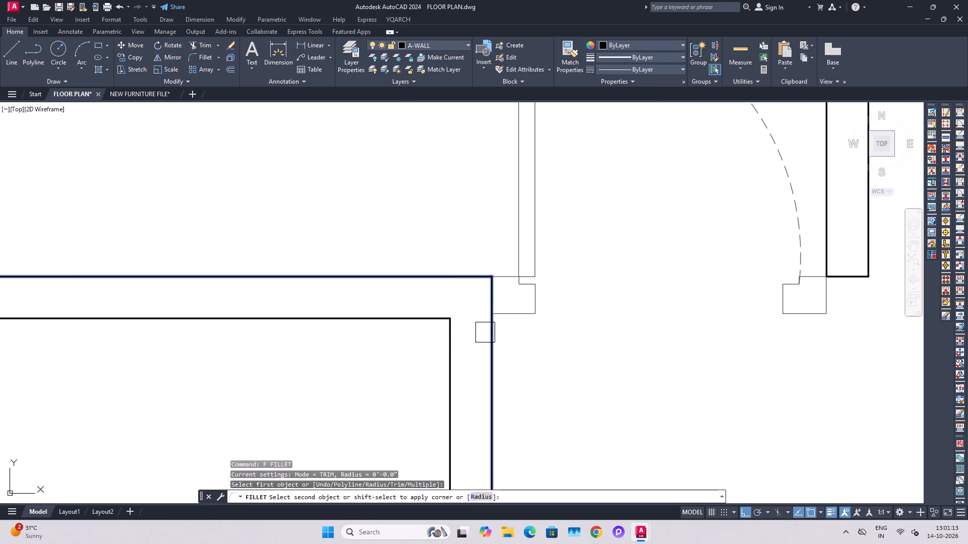
{"action": "left_click", "coordinate": [489, 336]}
{"action": "middle_click_drag", "start_coordinate": [629, 345], "coordinate": [538, 355]}
{"action": "key", "text": "Escape"}
{"action": "key", "text": "Escape"}
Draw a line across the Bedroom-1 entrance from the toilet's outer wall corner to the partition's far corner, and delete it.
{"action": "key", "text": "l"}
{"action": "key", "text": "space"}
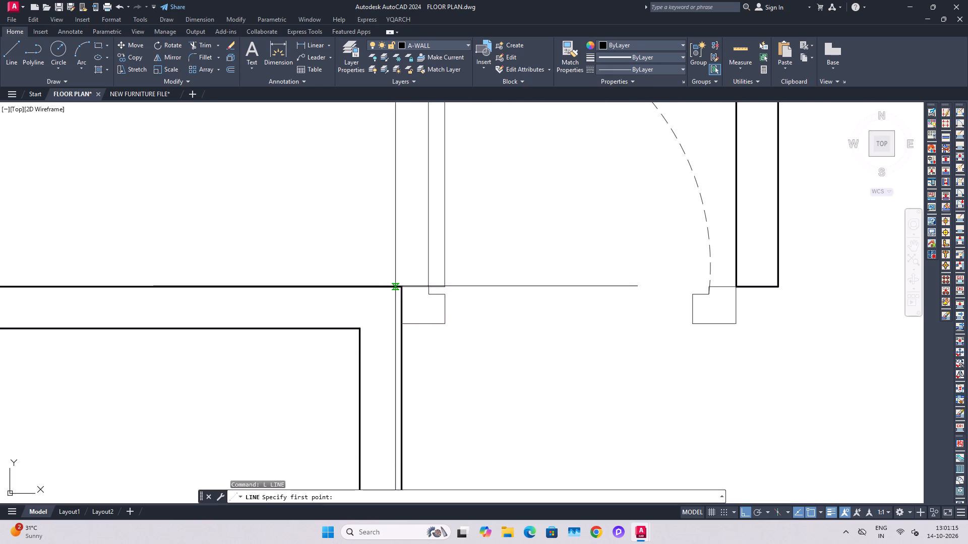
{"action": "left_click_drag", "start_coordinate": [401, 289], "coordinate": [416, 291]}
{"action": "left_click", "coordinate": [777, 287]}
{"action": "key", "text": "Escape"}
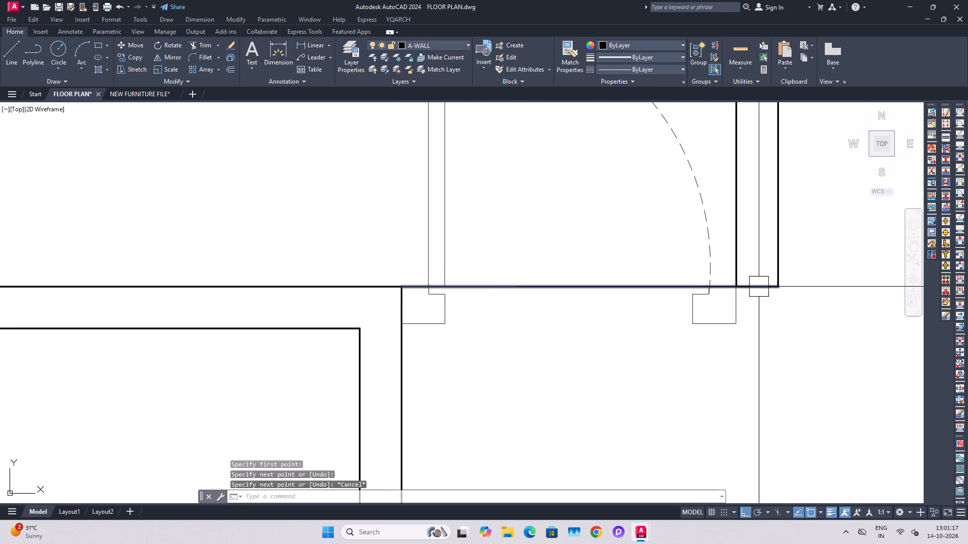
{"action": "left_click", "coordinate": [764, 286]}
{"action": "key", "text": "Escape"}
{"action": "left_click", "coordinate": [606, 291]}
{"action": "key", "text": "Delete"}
Move the end line of the partition beside the Bedroom-1 door down 4.5".
{"action": "left_click", "coordinate": [745, 295]}
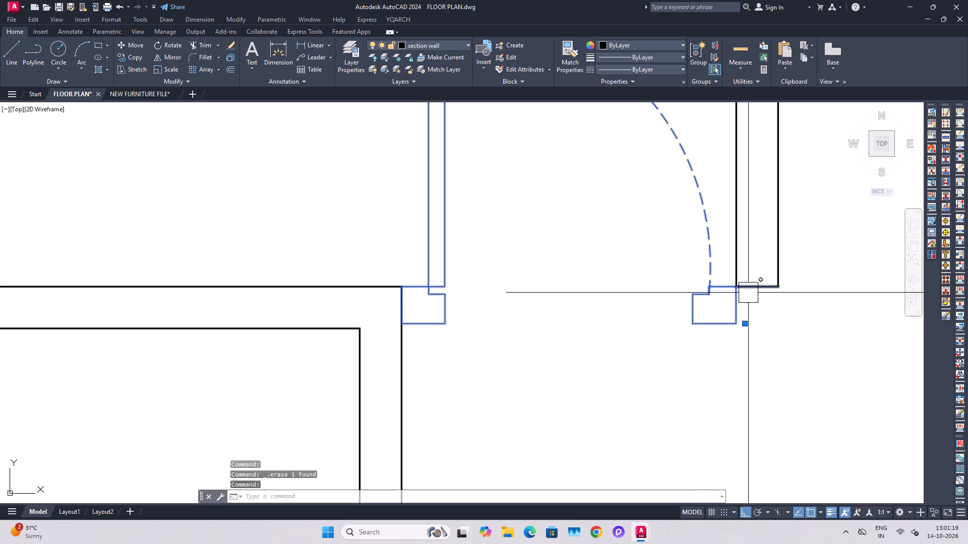
{"action": "key", "text": "Escape"}
{"action": "left_click", "coordinate": [750, 286]}
{"action": "key", "text": "m"}
{"action": "key", "text": "space"}
{"action": "left_click", "coordinate": [744, 341]}
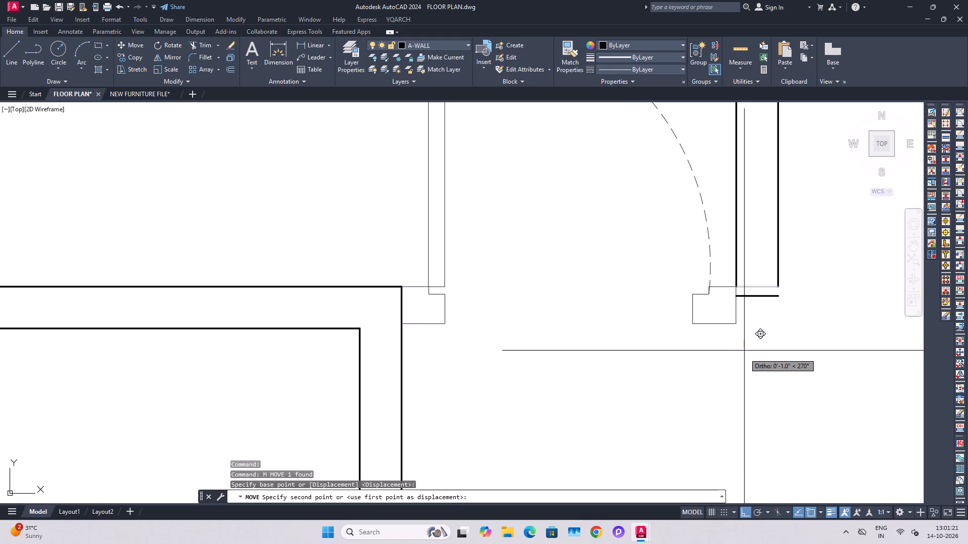
{"action": "type", "text": "4.5\""}
{"action": "key", "text": "Return"}
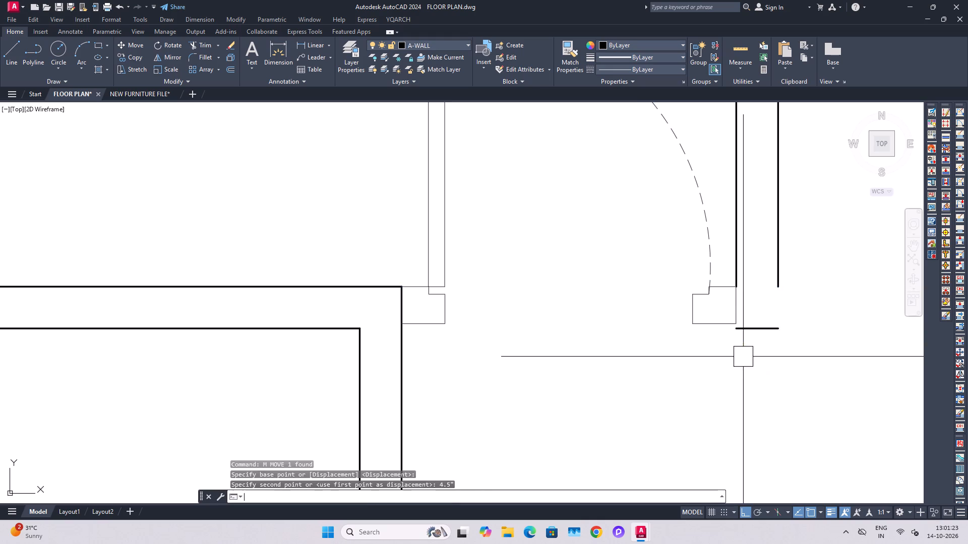
{"action": "key", "text": "Escape"}
{"action": "key", "text": "Escape"}
Extend both side lines of the partition beside the Bedroom-1 door to its end line.
{"action": "type", "text": "EX"}
{"action": "key", "text": "space"}
{"action": "left_click", "coordinate": [782, 252]}
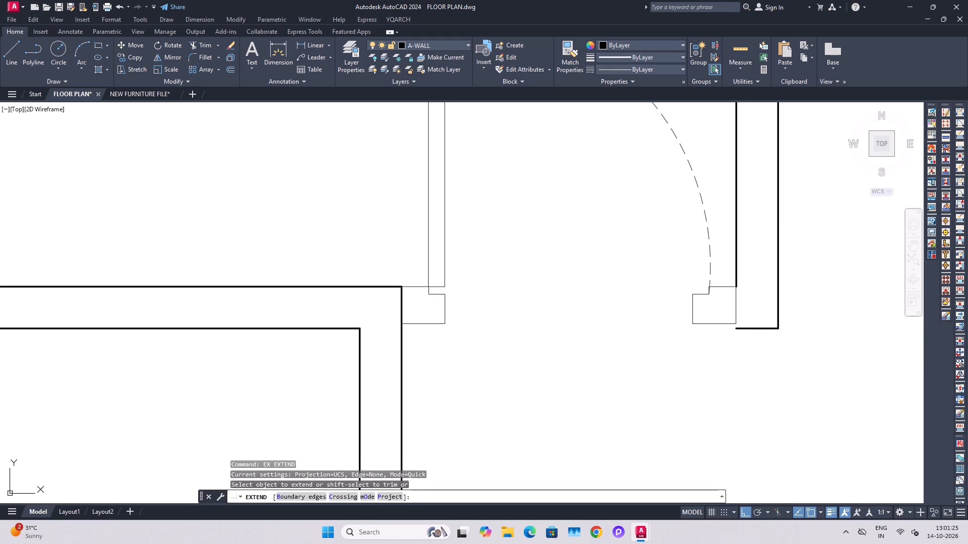
{"action": "left_click", "coordinate": [737, 240]}
{"action": "key", "text": "Escape"}
{"action": "key", "text": "Escape"}
Move the Bedroom-1 door so its partition-side frame's lower outer corner meets the partition's lower end corner.
{"action": "left_click", "coordinate": [684, 321]}
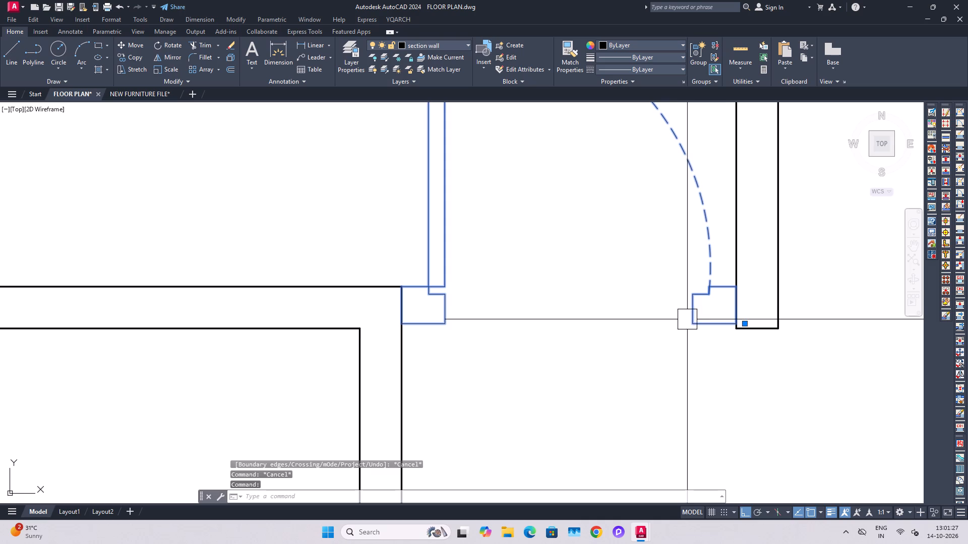
{"action": "key", "text": "m"}
{"action": "key", "text": "space"}
{"action": "scroll", "coordinate": [735, 326], "scroll_direction": "up", "scroll_amount": 1}
{"action": "left_click", "coordinate": [736, 322]}
{"action": "left_click", "coordinate": [737, 332]}
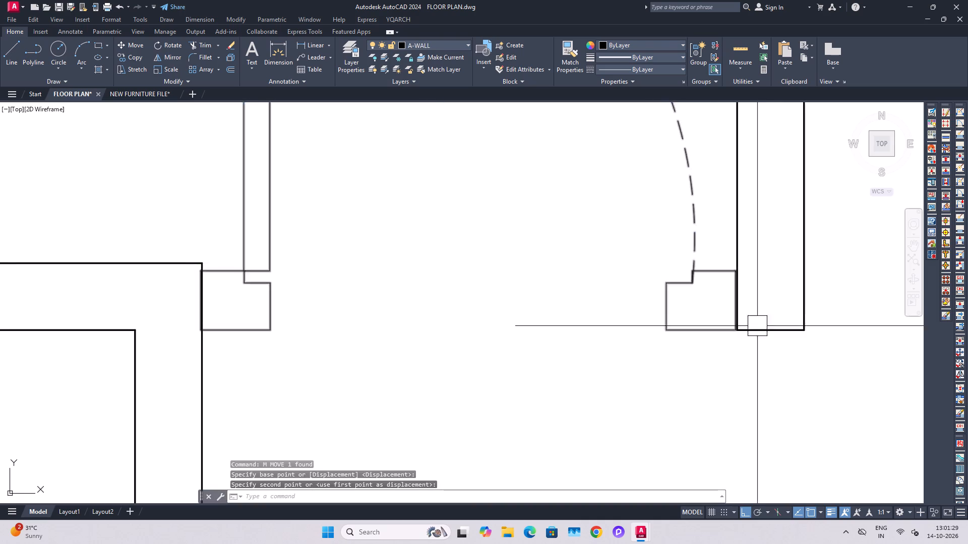
{"action": "scroll", "coordinate": [741, 286], "scroll_direction": "up", "scroll_amount": 2}
{"action": "left_click", "coordinate": [690, 391]}
{"action": "key", "text": "m"}
{"action": "key", "text": "space"}
{"action": "scroll", "coordinate": [710, 416], "scroll_direction": "up", "scroll_amount": 3}
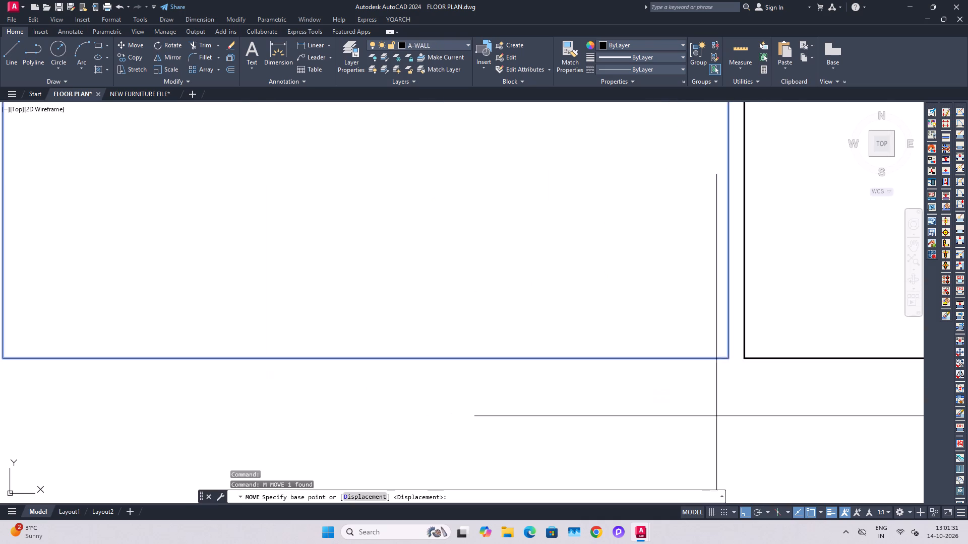
{"action": "left_click", "coordinate": [732, 359]}
{"action": "left_click", "coordinate": [745, 359]}
{"action": "scroll", "coordinate": [691, 369], "scroll_direction": "down", "scroll_amount": 8}
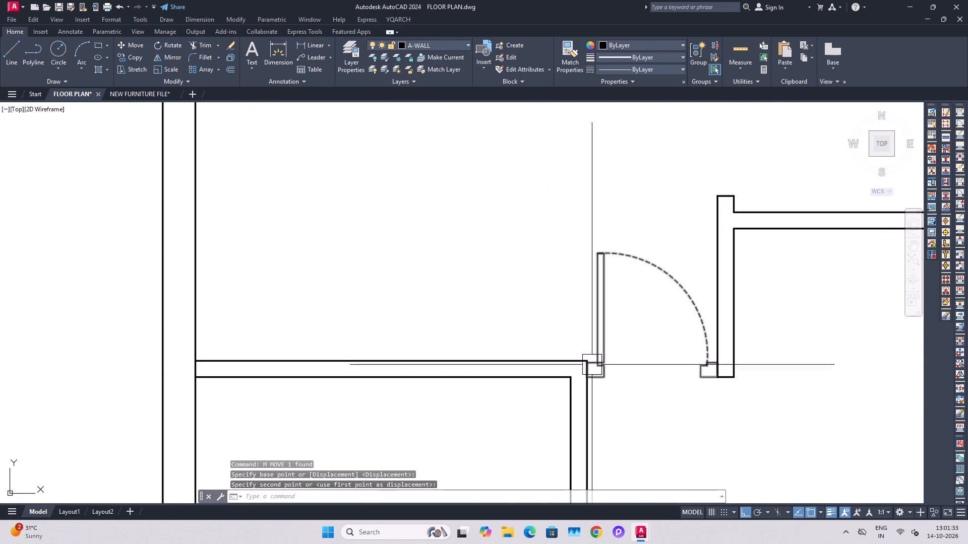
{"action": "scroll", "coordinate": [591, 363], "scroll_direction": "up", "scroll_amount": 7}
{"action": "scroll", "coordinate": [559, 304], "scroll_direction": "down", "scroll_amount": 8}
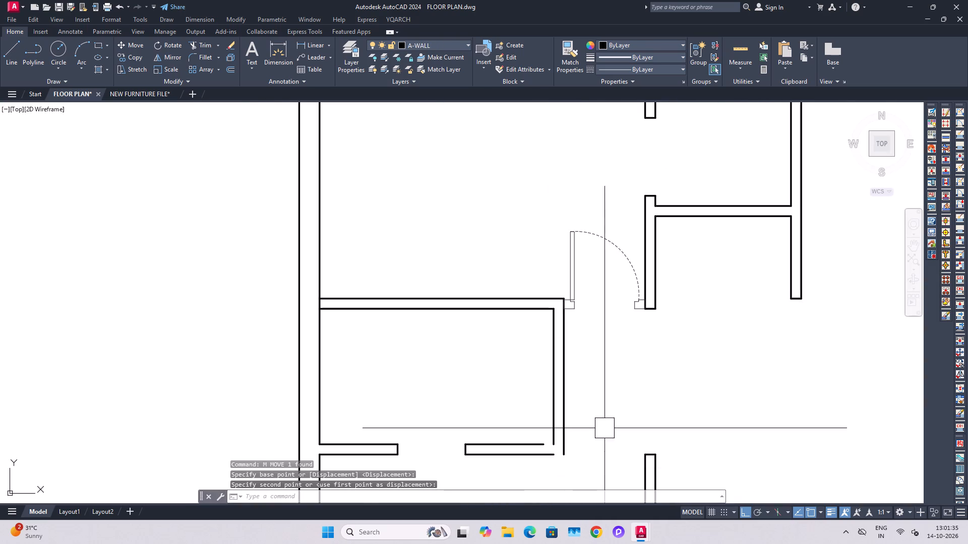
{"action": "middle_click_drag", "start_coordinate": [602, 412], "coordinate": [591, 395]}
{"action": "key", "text": "Escape"}
Mirror the Bedroom-1 door about a vertical line, erasing the source, so its hinge is on the partition side.
{"action": "left_click", "coordinate": [627, 247]}
{"action": "key", "text": "m"}
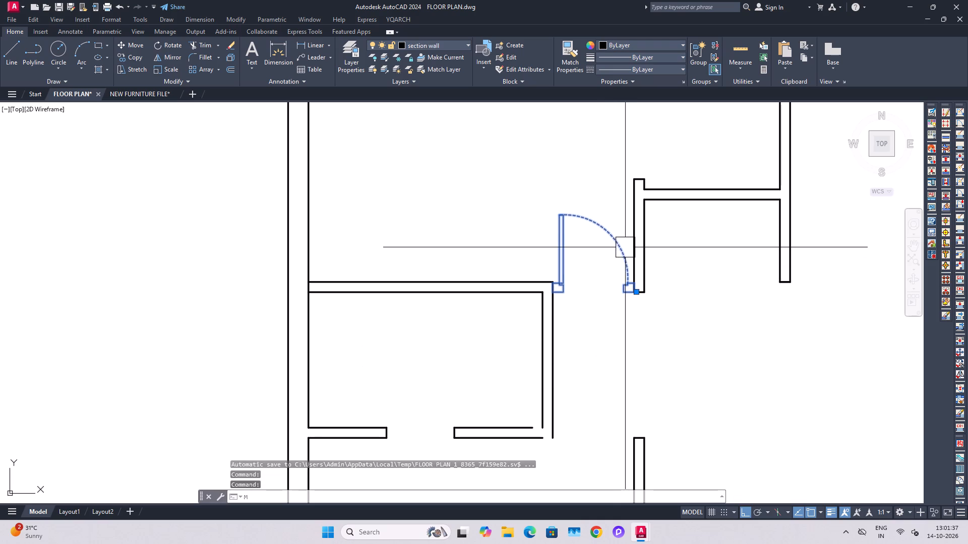
{"action": "key", "text": "i"}
{"action": "key", "text": "space"}
{"action": "left_click", "coordinate": [592, 288]}
{"action": "left_click", "coordinate": [597, 302]}
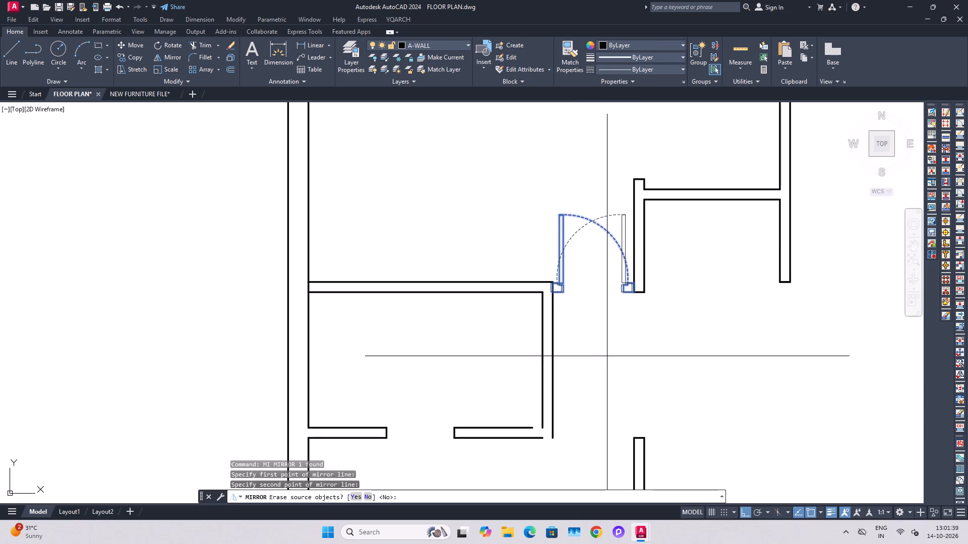
{"action": "left_click", "coordinate": [607, 357]}
{"action": "left_click", "coordinate": [354, 494]}
Move the mirrored Bedroom-1 door so its hinge-side frame's lower outer corner meets the partition's end corner.
{"action": "scroll", "coordinate": [638, 273], "scroll_direction": "up", "scroll_amount": 1}
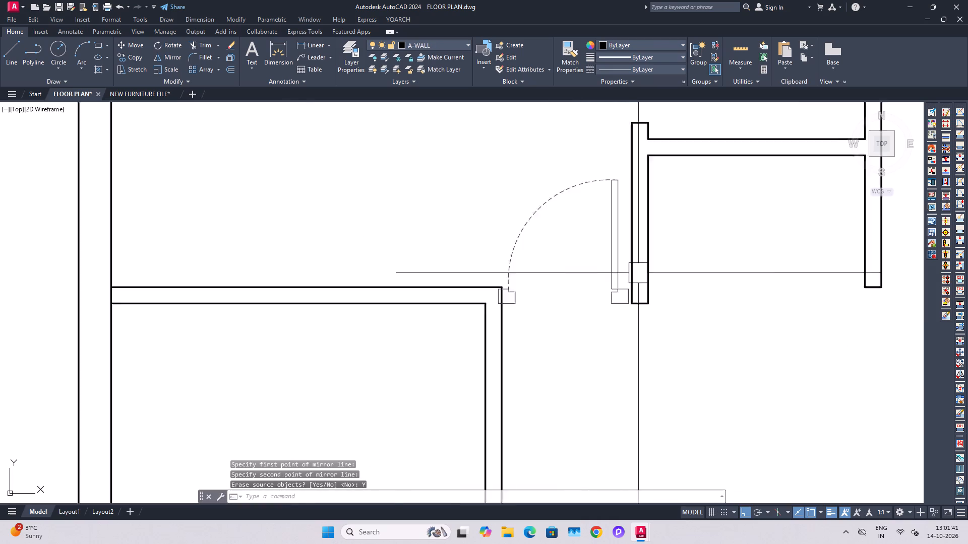
{"action": "scroll", "coordinate": [638, 273], "scroll_direction": "up", "scroll_amount": 1}
{"action": "left_click", "coordinate": [604, 306]}
{"action": "key", "text": "m"}
{"action": "key", "text": "space"}
{"action": "scroll", "coordinate": [625, 316], "scroll_direction": "up", "scroll_amount": 1}
{"action": "left_click", "coordinate": [621, 327]}
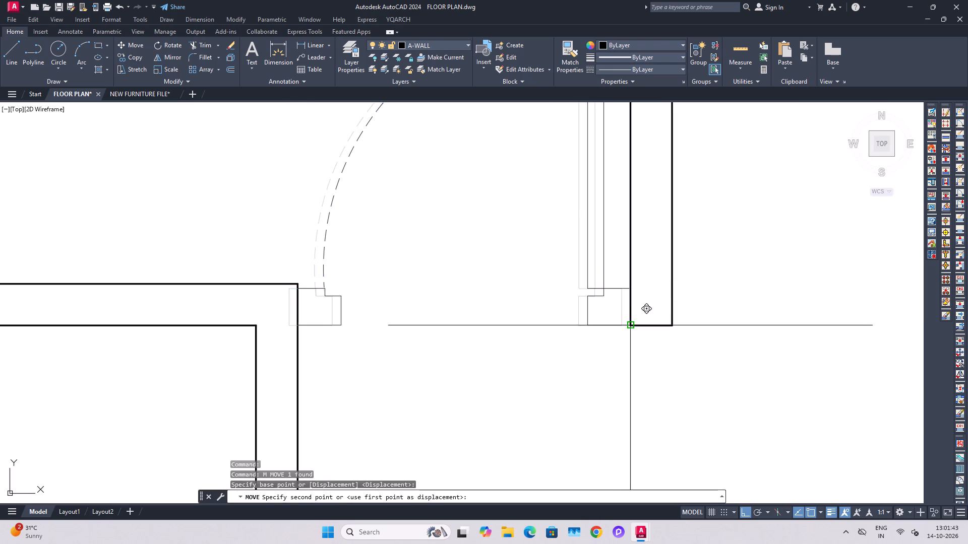
{"action": "left_click", "coordinate": [633, 326]}
{"action": "key", "text": "Escape"}
{"action": "key", "text": "Escape"}
{"action": "scroll", "coordinate": [540, 288], "scroll_direction": "down", "scroll_amount": 2}
Save the drawing.
{"action": "key", "text": "ctrl+s"}
{"action": "scroll", "coordinate": [539, 287], "scroll_direction": "down", "scroll_amount": 3}
{"action": "left_click", "coordinate": [517, 255]}
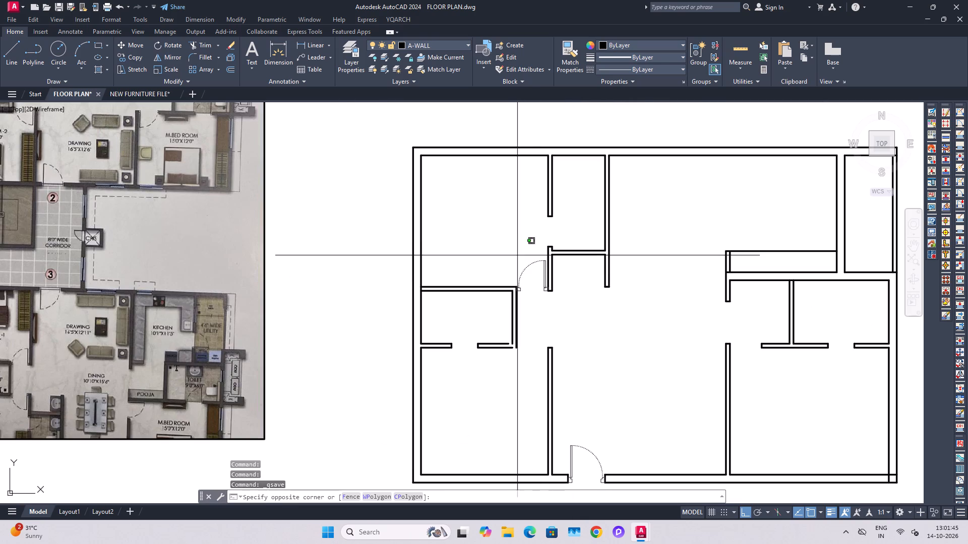
{"action": "left_click", "coordinate": [533, 268]}
{"action": "left_click", "coordinate": [532, 276]}
{"action": "scroll", "coordinate": [521, 336], "scroll_direction": "up", "scroll_amount": 2}
{"action": "key", "text": "Escape"}
{"action": "key", "text": "Escape"}
Fillet the inner and outer wall lines at the toilet's lower passage-side corner into closed sharp corners.
{"action": "scroll", "coordinate": [478, 348], "scroll_direction": "up", "scroll_amount": 1}
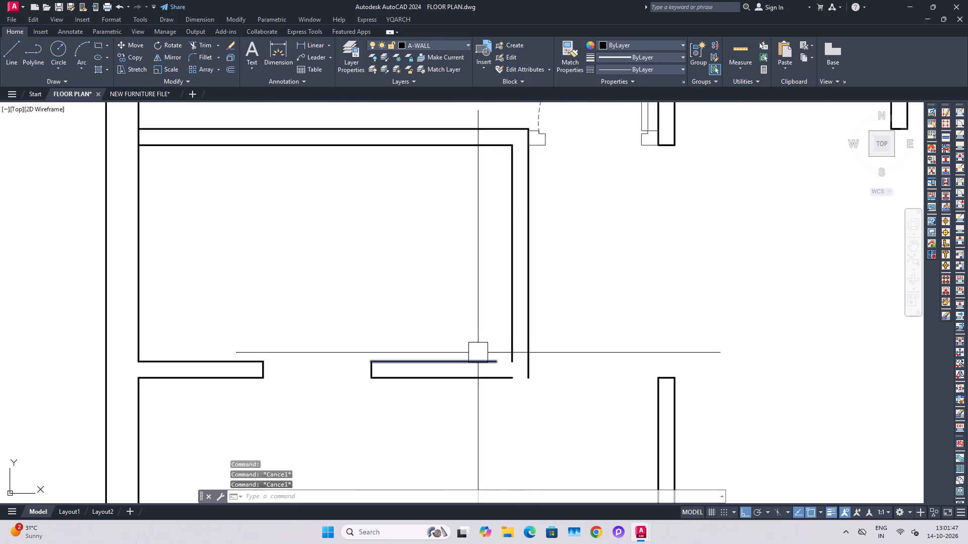
{"action": "key", "text": "f"}
{"action": "key", "text": "space"}
{"action": "left_click_drag", "start_coordinate": [474, 359], "coordinate": [483, 358]}
{"action": "left_click", "coordinate": [509, 339]}
{"action": "key", "text": "f"}
{"action": "key", "text": "space"}
{"action": "left_click", "coordinate": [505, 379]}
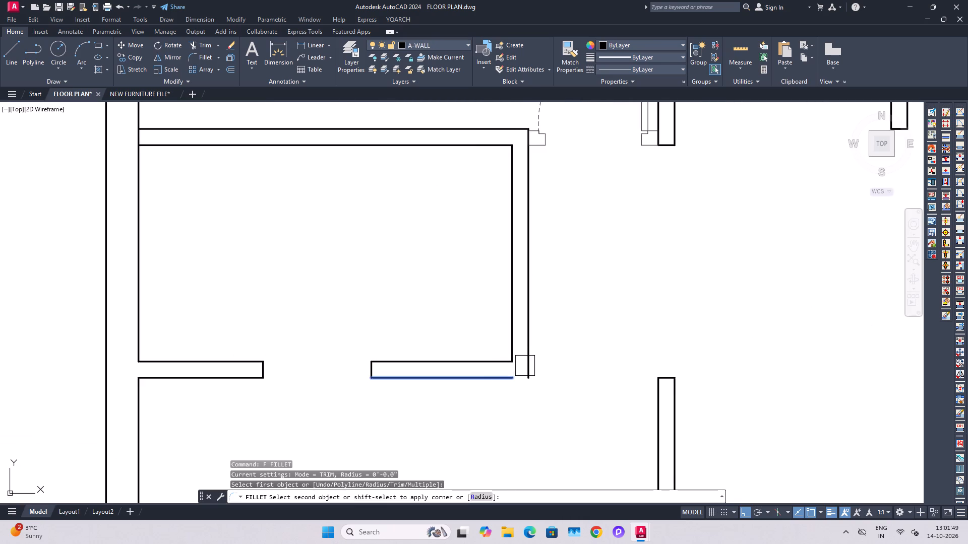
{"action": "left_click", "coordinate": [525, 365]}
{"action": "key", "text": "Escape"}
{"action": "key", "text": "Escape"}
Mirror the Bedroom-1 door about a horizontal line, keeping the original, for a copy that swings down.
{"action": "left_click", "coordinate": [551, 142]}
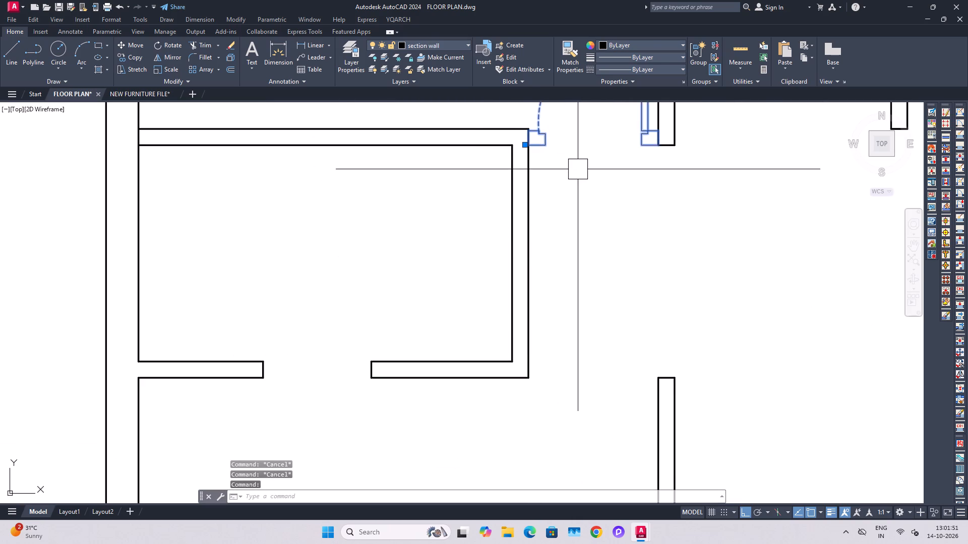
{"action": "type", "text": "MI"}
{"action": "key", "text": "space"}
{"action": "left_click", "coordinate": [580, 136]}
{"action": "scroll", "coordinate": [582, 254], "scroll_direction": "down", "scroll_amount": 1}
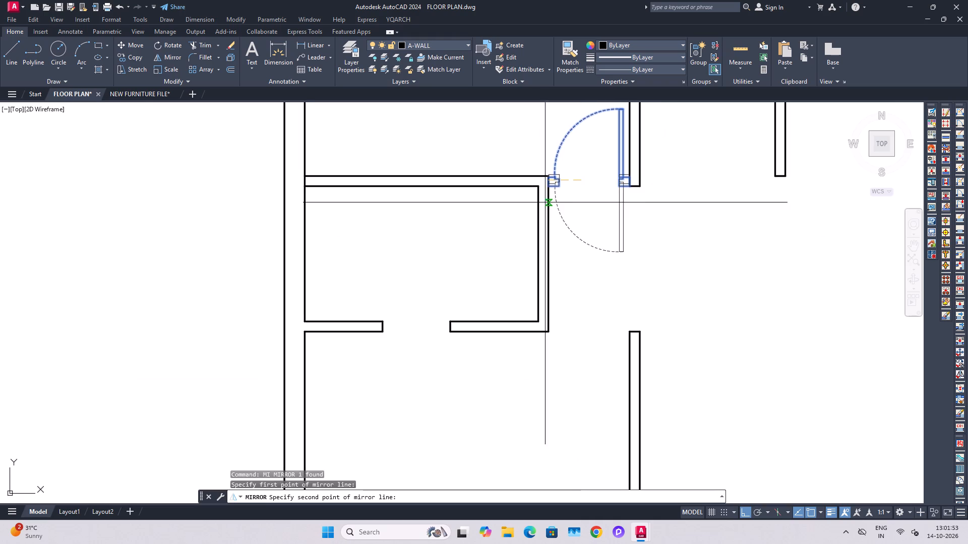
{"action": "left_click", "coordinate": [415, 215]}
{"action": "left_click", "coordinate": [480, 288]}
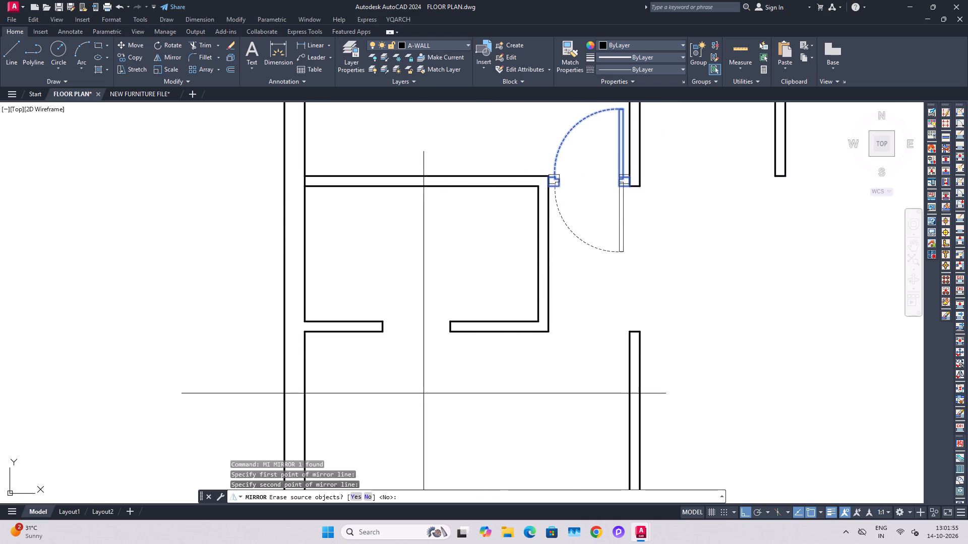
{"action": "left_click", "coordinate": [367, 497]}
Move the mirrored door copy down so its hinge-side frame's upper corner meets the lower partition's end corner.
{"action": "left_click", "coordinate": [604, 244]}
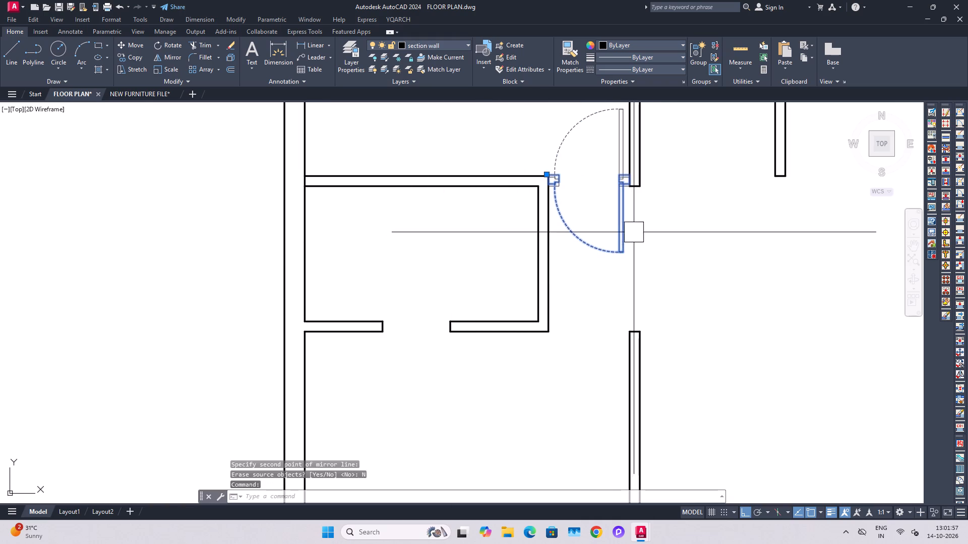
{"action": "key", "text": "m"}
{"action": "key", "text": "space"}
{"action": "scroll", "coordinate": [626, 179], "scroll_direction": "up", "scroll_amount": 2}
{"action": "left_click", "coordinate": [637, 168]}
{"action": "scroll", "coordinate": [642, 221], "scroll_direction": "down", "scroll_amount": 1}
{"action": "middle_click_drag", "start_coordinate": [647, 289], "coordinate": [624, 199]}
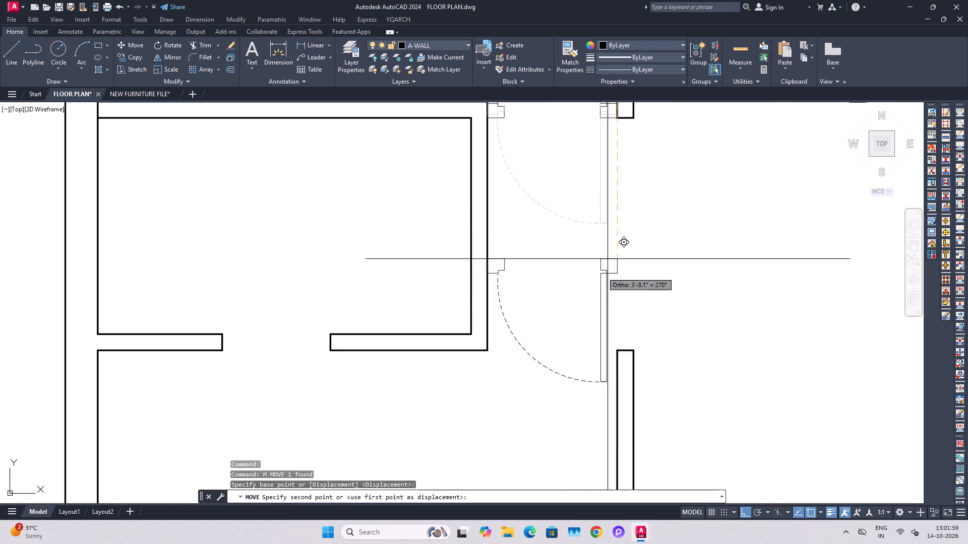
{"action": "scroll", "coordinate": [592, 342], "scroll_direction": "up", "scroll_amount": 2}
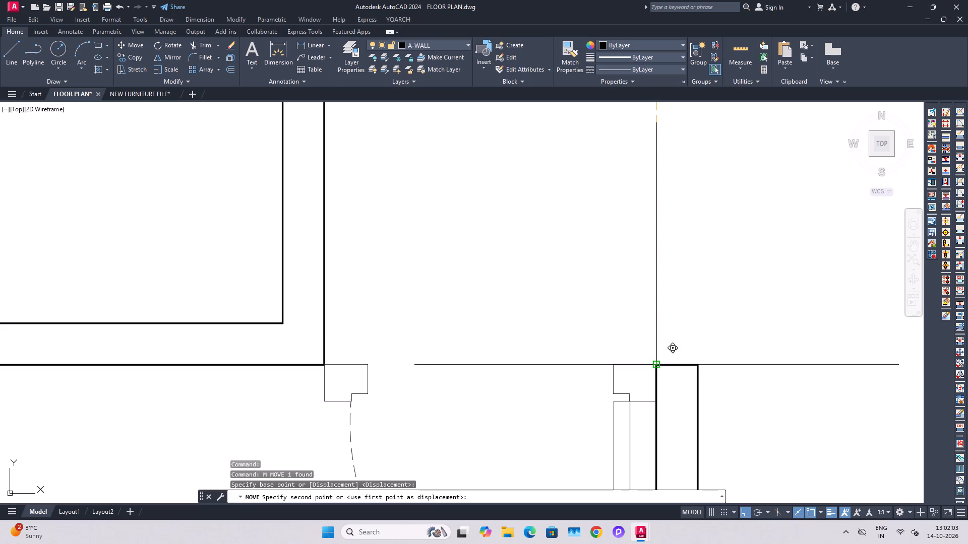
{"action": "left_click", "coordinate": [656, 366]}
{"action": "key", "text": "Escape"}
{"action": "key", "text": "Escape"}
Move the lower bedroom door up so its latch-side frame's lower corner meets the toilet's lower outer wall corner.
{"action": "left_click", "coordinate": [358, 375]}
{"action": "key", "text": "m"}
{"action": "key", "text": "space"}
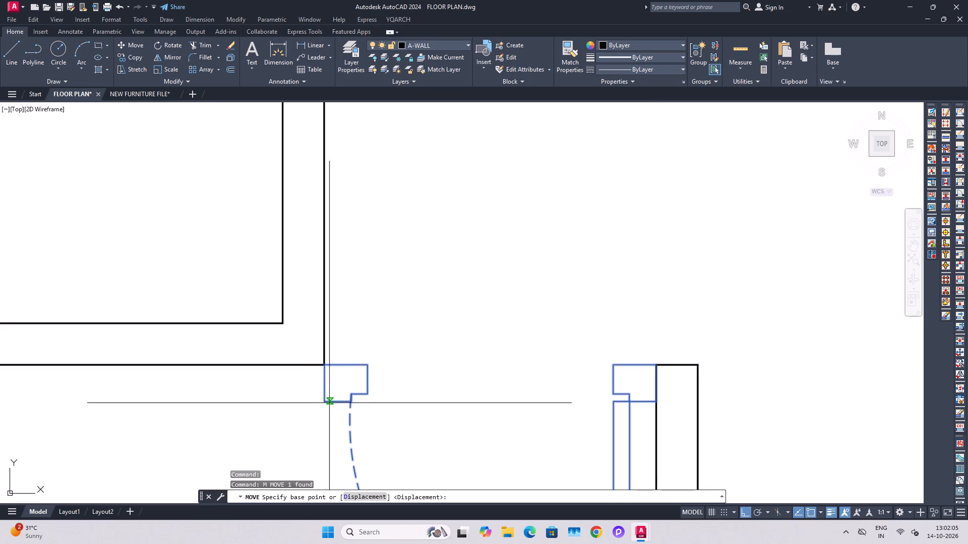
{"action": "left_click", "coordinate": [327, 402]}
{"action": "left_click", "coordinate": [324, 367]}
{"action": "key", "text": "Escape"}
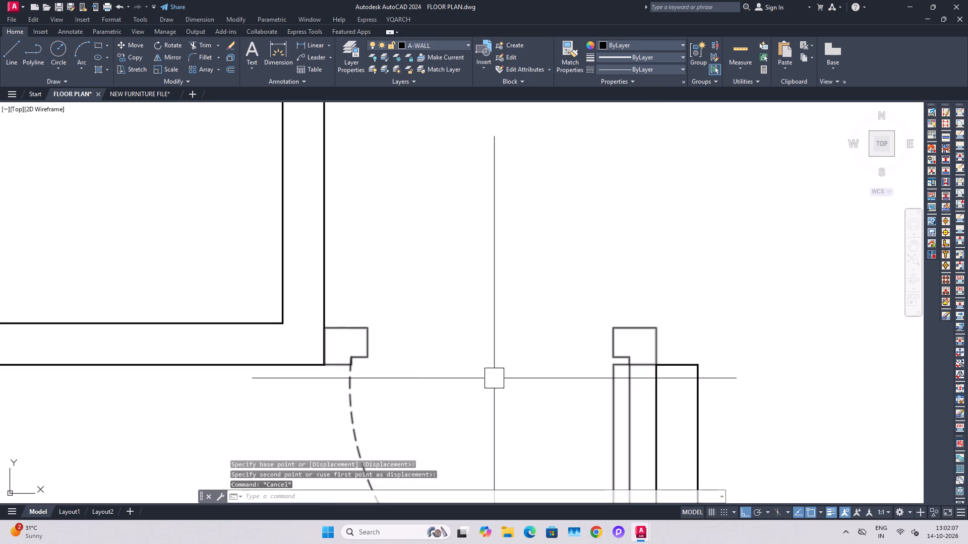
{"action": "key", "text": "Escape"}
Move the end line of the partition beside the lower bedroom door up 4.5".
{"action": "left_click", "coordinate": [675, 370]}
{"action": "type", "text": "M"}
{"action": "key", "text": "space"}
{"action": "left_click", "coordinate": [703, 344]}
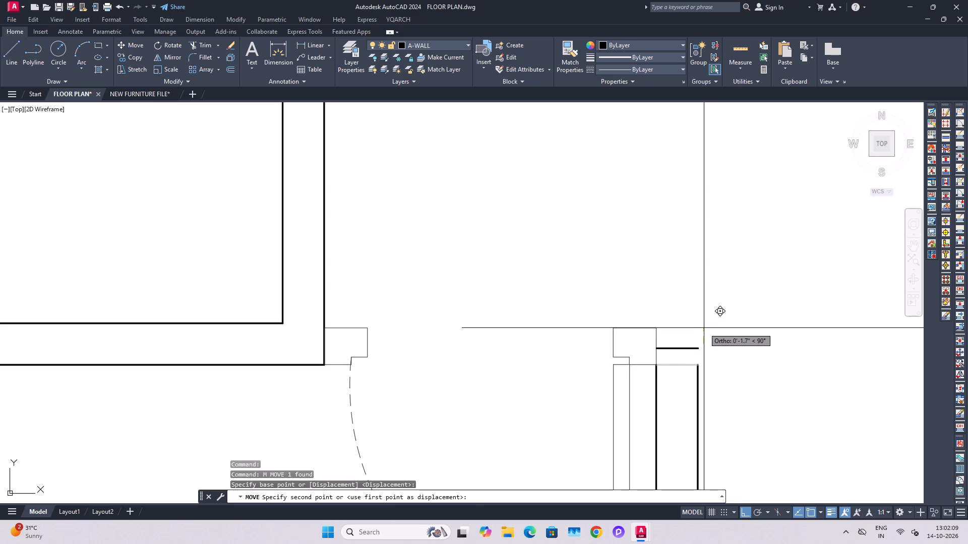
{"action": "key", "text": "3"}
{"action": "key", "text": "BackSpace"}
{"action": "type", "text": "4.5\""}
{"action": "key", "text": "Return"}
{"action": "key", "text": "Escape"}
{"action": "key", "text": "Escape"}
Extend both side lines of the partition beside the lower bedroom door to its end line.
{"action": "key", "text": "e"}
{"action": "key", "text": "x"}
{"action": "key", "text": "space"}
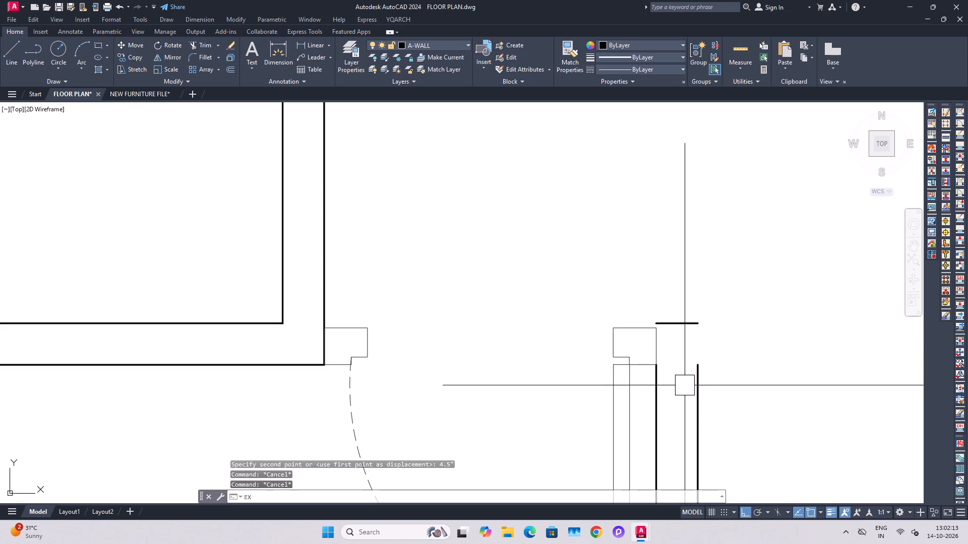
{"action": "left_click", "coordinate": [699, 394]}
{"action": "left_click", "coordinate": [656, 400]}
{"action": "left_click", "coordinate": [659, 406]}
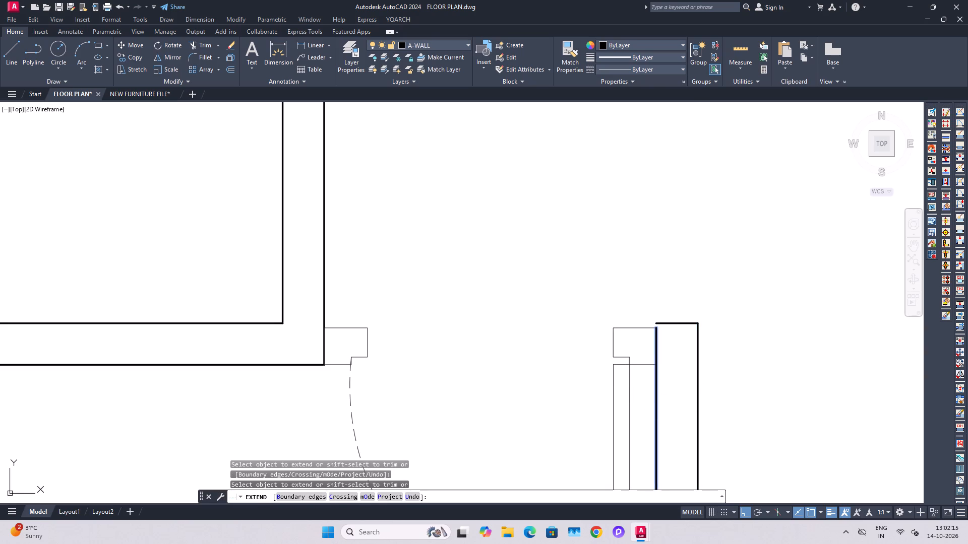
{"action": "left_click", "coordinate": [659, 403]}
{"action": "key", "text": "Escape"}
{"action": "key", "text": "Escape"}
Move the lower bedroom door up so its hinge-side frame's upper corner meets the partition's upper end corner.
{"action": "scroll", "coordinate": [633, 262], "scroll_direction": "down", "scroll_amount": 2}
{"action": "scroll", "coordinate": [635, 288], "scroll_direction": "up", "scroll_amount": 3}
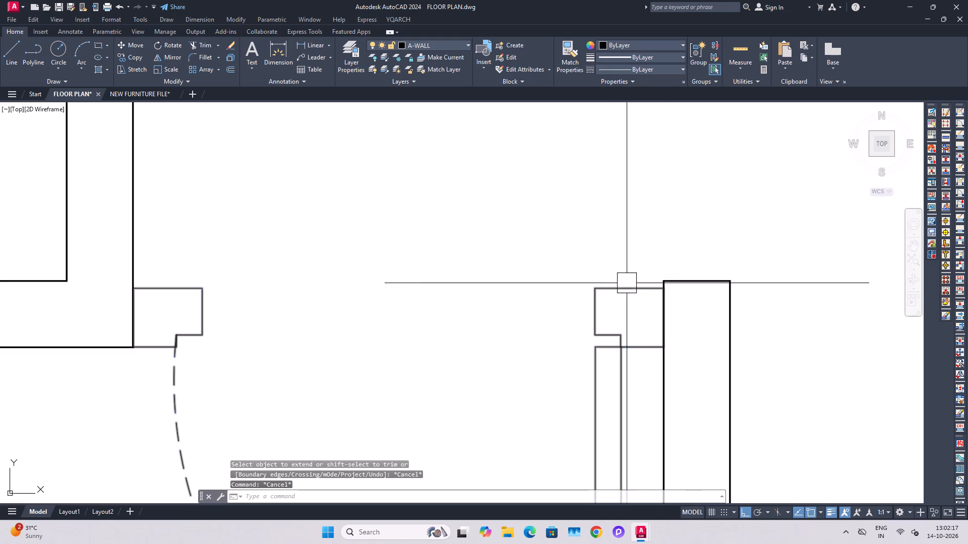
{"action": "left_click", "coordinate": [627, 283]}
{"action": "key", "text": "m"}
{"action": "key", "text": "space"}
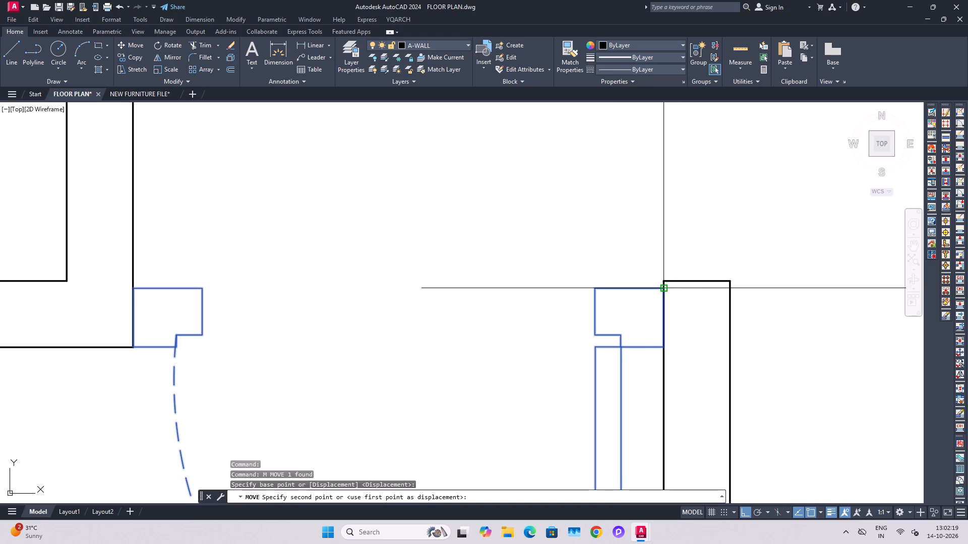
{"action": "left_click", "coordinate": [664, 287]}
{"action": "left_click", "coordinate": [665, 280]}
{"action": "key", "text": "Escape"}
{"action": "key", "text": "Escape"}
{"action": "key", "text": "Escape"}
Save the drawing.
{"action": "scroll", "coordinate": [586, 265], "scroll_direction": "down", "scroll_amount": 5}
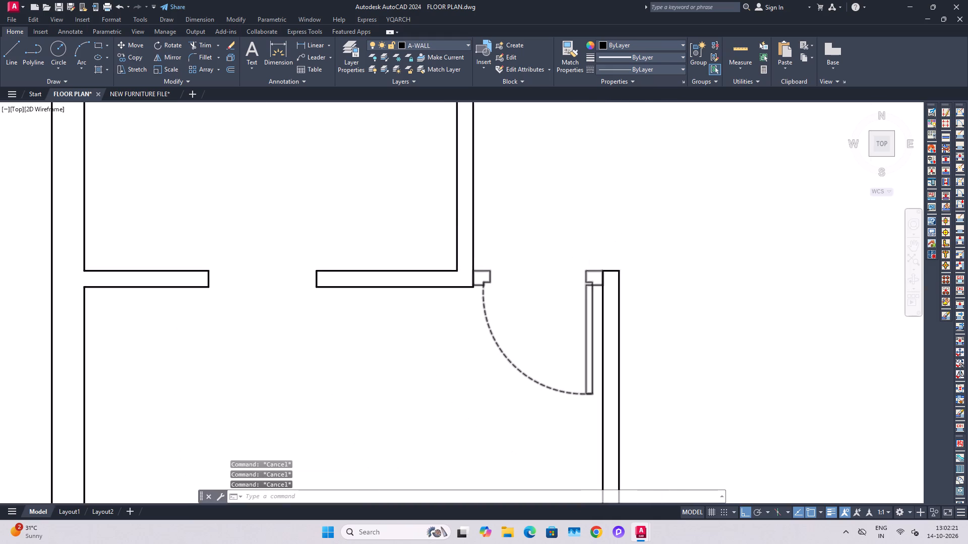
{"action": "scroll", "coordinate": [578, 267], "scroll_direction": "down", "scroll_amount": 1}
{"action": "middle_click_drag", "start_coordinate": [653, 284], "coordinate": [619, 314]}
{"action": "key", "text": "ctrl+s"}
{"action": "middle_click_drag", "start_coordinate": [494, 293], "coordinate": [606, 337]}
{"action": "scroll", "coordinate": [522, 321], "scroll_direction": "down", "scroll_amount": 5}
{"action": "middle_click_drag", "start_coordinate": [713, 261], "coordinate": [611, 275]}
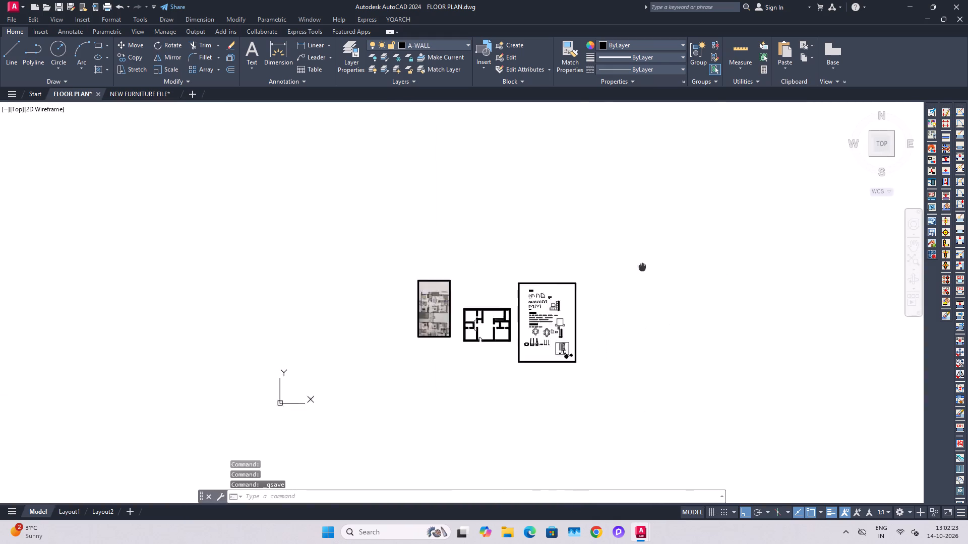
Copy the 2'6" single door from the door library into the wall opening of the toilet between the two bedrooms.
{"action": "middle_click_drag", "start_coordinate": [611, 275], "coordinate": [604, 276]}
{"action": "scroll", "coordinate": [518, 304], "scroll_direction": "up", "scroll_amount": 7}
{"action": "middle_click_drag", "start_coordinate": [328, 276], "coordinate": [682, 274]}
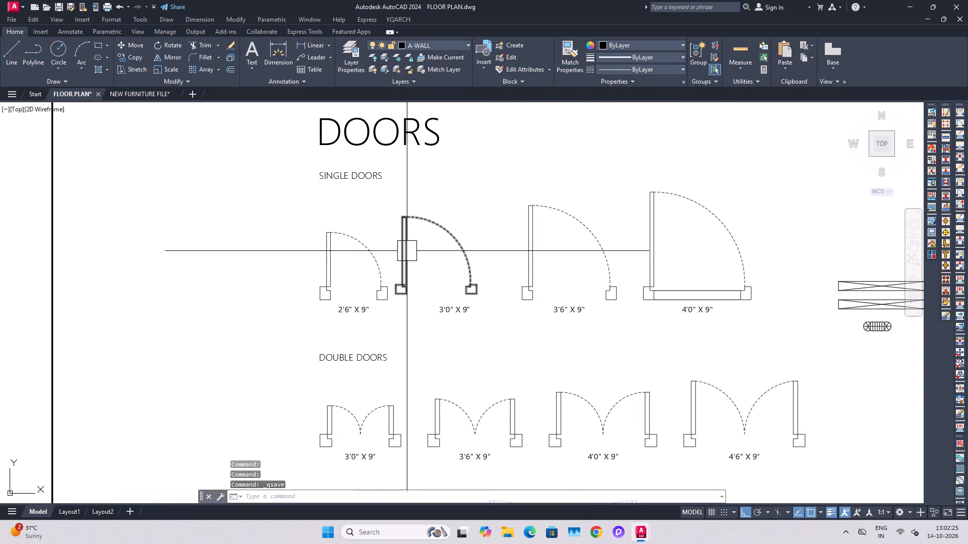
{"action": "left_click", "coordinate": [407, 250]}
{"action": "key", "text": "Escape"}
{"action": "left_click", "coordinate": [371, 259]}
{"action": "key", "text": "c"}
{"action": "type", "text": "O"}
{"action": "key", "text": "space"}
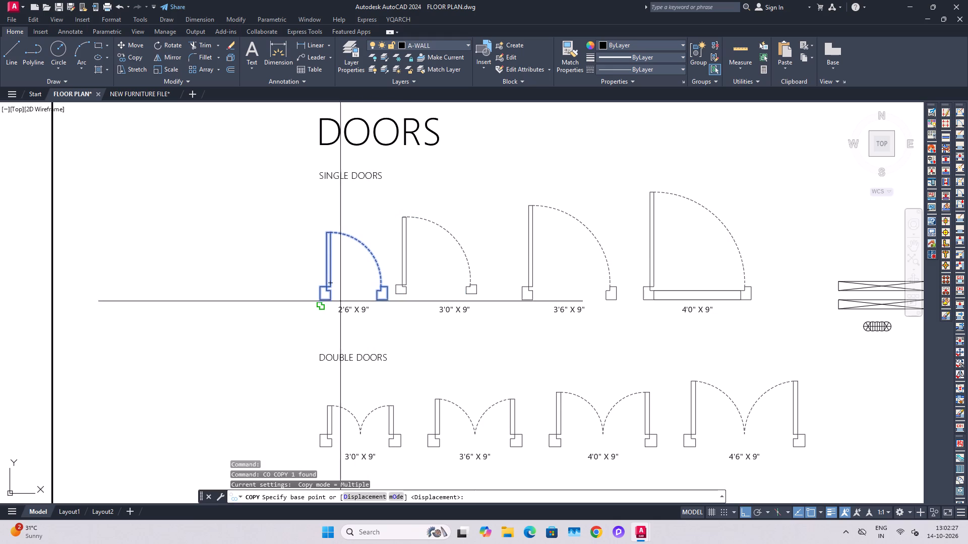
{"action": "left_click_drag", "start_coordinate": [320, 302], "coordinate": [326, 302]}
{"action": "scroll", "coordinate": [553, 297], "scroll_direction": "down", "scroll_amount": 7}
{"action": "middle_click_drag", "start_coordinate": [528, 313], "coordinate": [548, 289]}
{"action": "scroll", "coordinate": [539, 304], "scroll_direction": "up", "scroll_amount": 3}
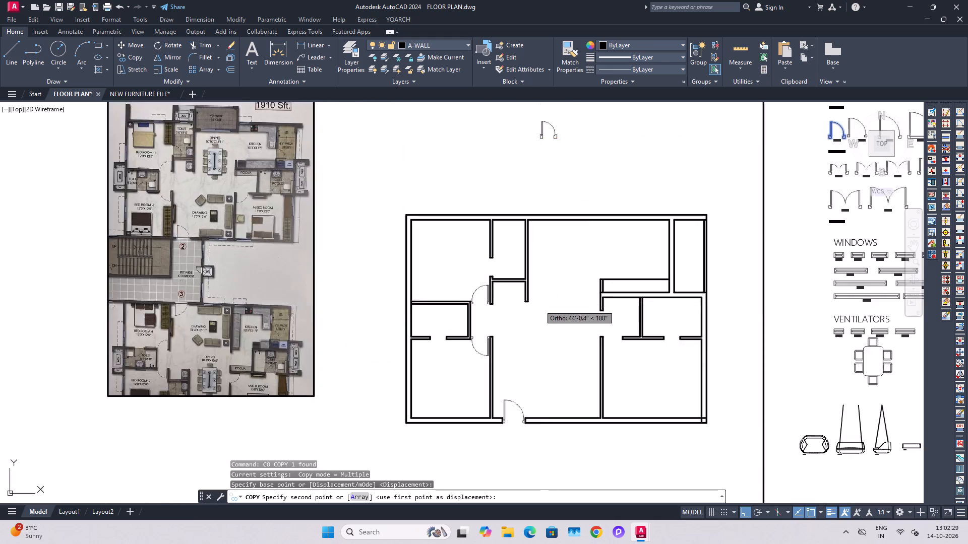
{"action": "scroll", "coordinate": [540, 306], "scroll_direction": "up", "scroll_amount": 4}
{"action": "middle_click_drag", "start_coordinate": [421, 350], "coordinate": [595, 311]}
{"action": "left_click", "coordinate": [518, 311]}
{"action": "key", "text": "Escape"}
Mirror the toilet door about a vertical axis through its opening, erasing the source, to hinge it on the opposite side.
{"action": "scroll", "coordinate": [562, 261], "scroll_direction": "down", "scroll_amount": 1}
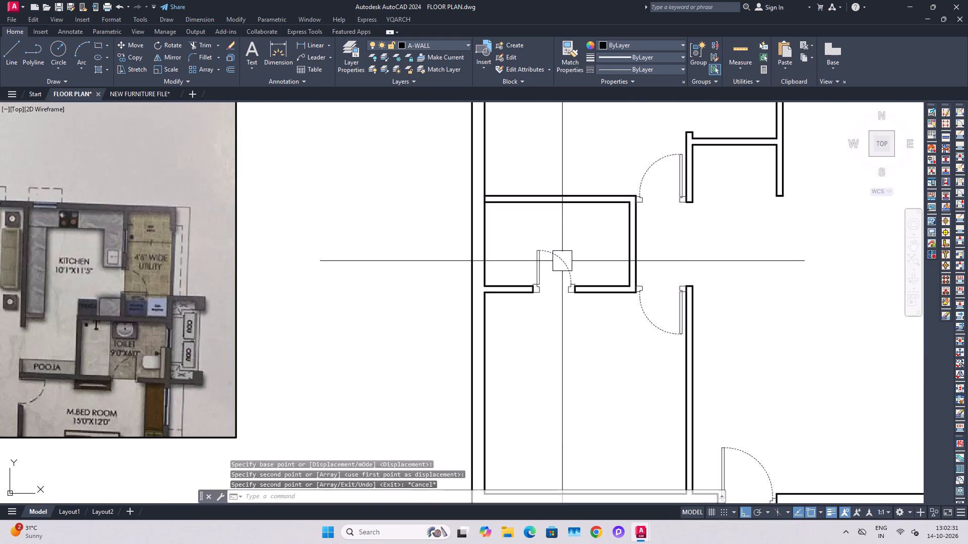
{"action": "scroll", "coordinate": [562, 261], "scroll_direction": "down", "scroll_amount": 1}
{"action": "middle_click_drag", "start_coordinate": [396, 276], "coordinate": [411, 368]}
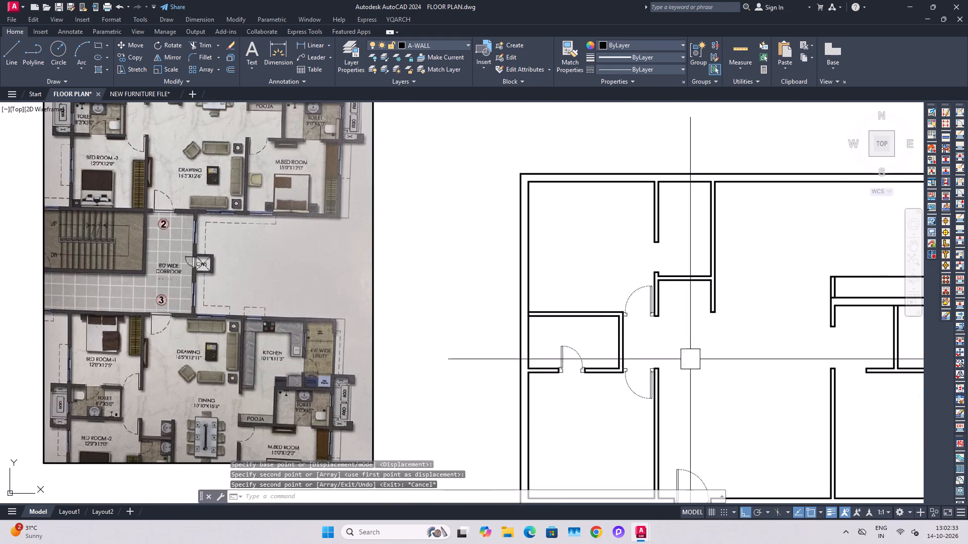
{"action": "middle_click_drag", "start_coordinate": [666, 320], "coordinate": [669, 389]}
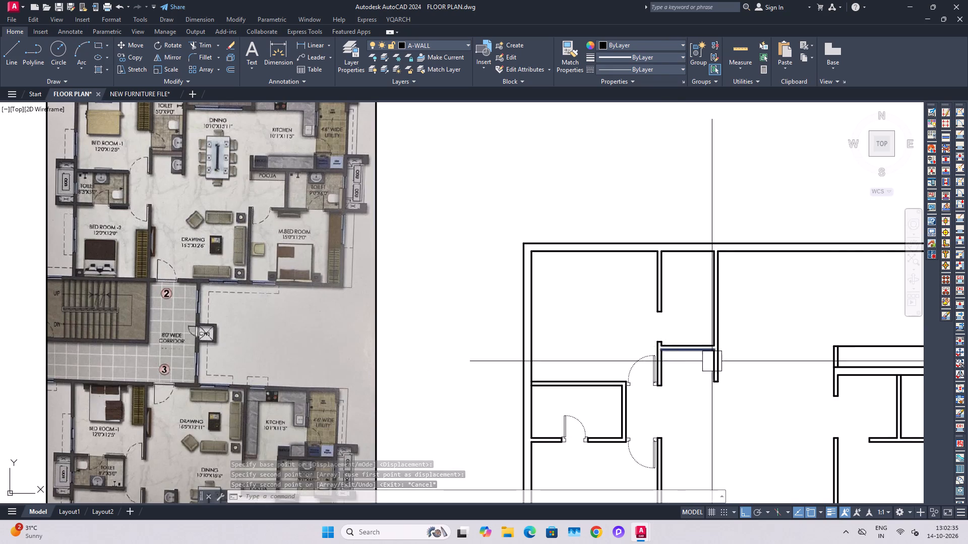
{"action": "middle_click_drag", "start_coordinate": [724, 367], "coordinate": [686, 305]}
{"action": "scroll", "coordinate": [571, 362], "scroll_direction": "up", "scroll_amount": 1}
{"action": "middle_click_drag", "start_coordinate": [565, 388], "coordinate": [582, 343]}
{"action": "scroll", "coordinate": [563, 316], "scroll_direction": "up", "scroll_amount": 1}
{"action": "left_click", "coordinate": [532, 327]}
{"action": "key", "text": "m"}
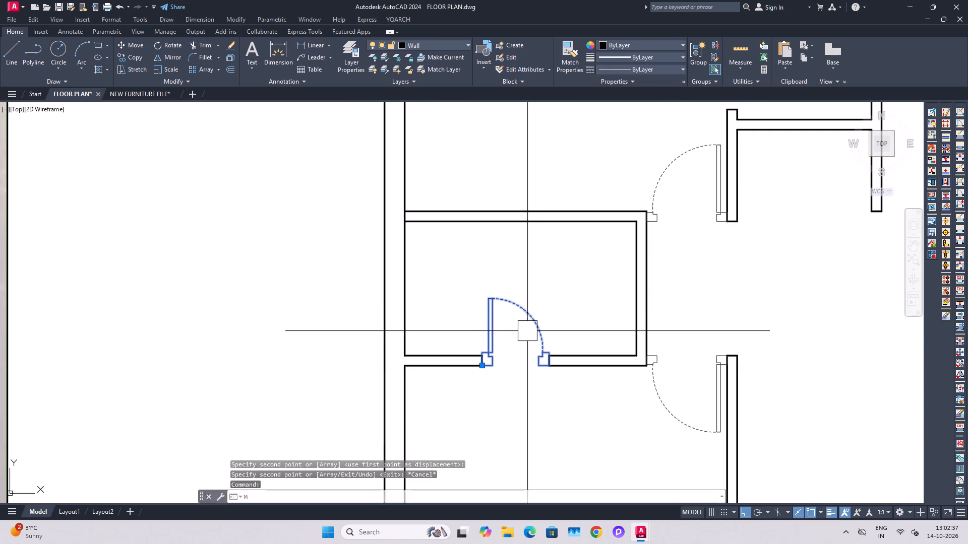
{"action": "key", "text": "i"}
{"action": "key", "text": "space"}
{"action": "left_click", "coordinate": [519, 364]}
{"action": "left_click", "coordinate": [504, 384]}
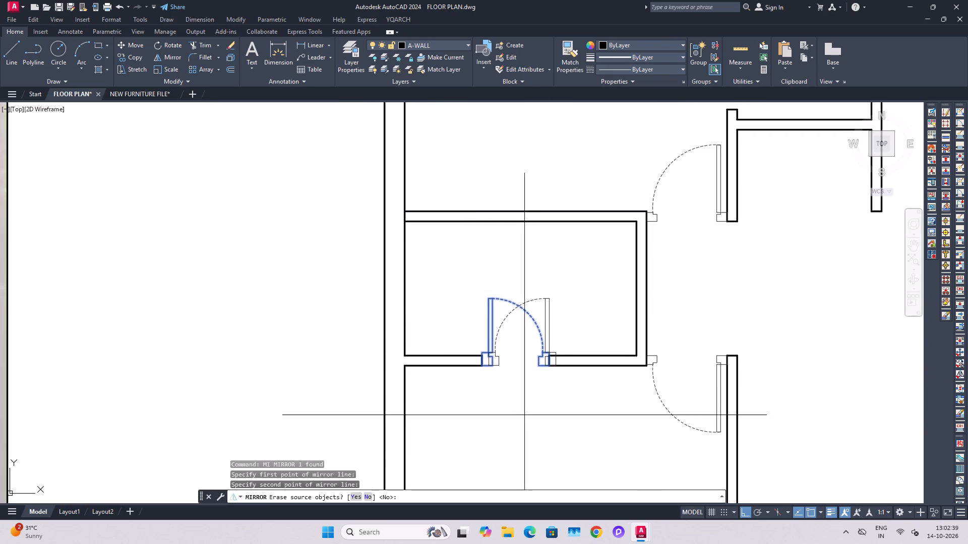
{"action": "left_click", "coordinate": [524, 416]}
{"action": "left_click", "coordinate": [351, 498]}
Move the mirrored toilet door so its hinge-side frame's lower outer corner meets the lower corner of the adjoining wall end.
{"action": "scroll", "coordinate": [536, 345], "scroll_direction": "up", "scroll_amount": 1}
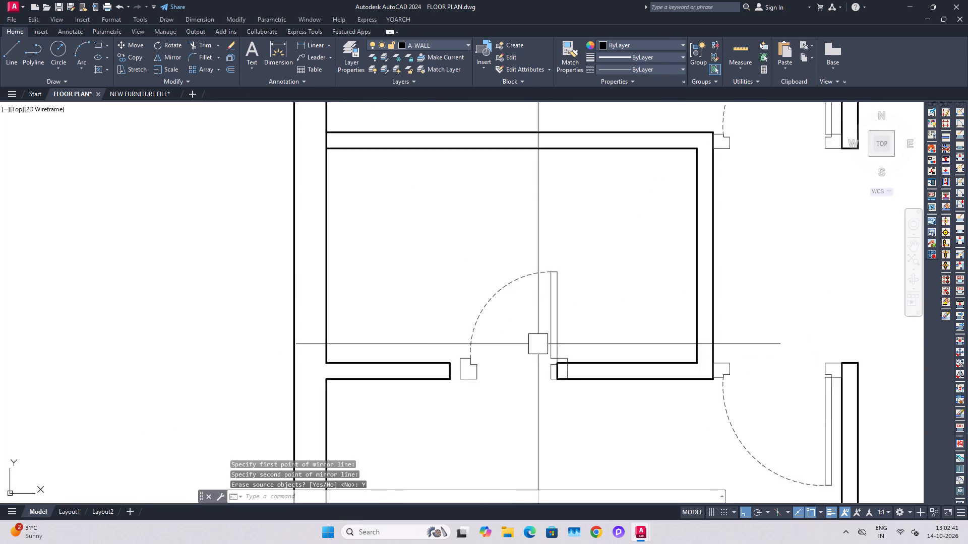
{"action": "scroll", "coordinate": [546, 339], "scroll_direction": "up", "scroll_amount": 1}
{"action": "left_click", "coordinate": [553, 339]}
{"action": "scroll", "coordinate": [568, 425], "scroll_direction": "up", "scroll_amount": 3}
{"action": "key", "text": "m"}
{"action": "key", "text": "space"}
{"action": "scroll", "coordinate": [594, 403], "scroll_direction": "up", "scroll_amount": 2}
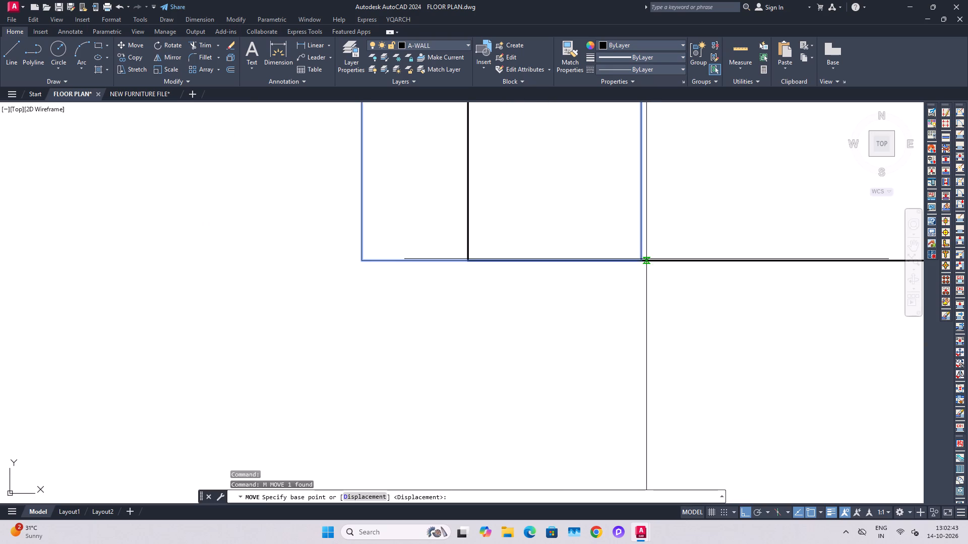
{"action": "left_click", "coordinate": [642, 260]}
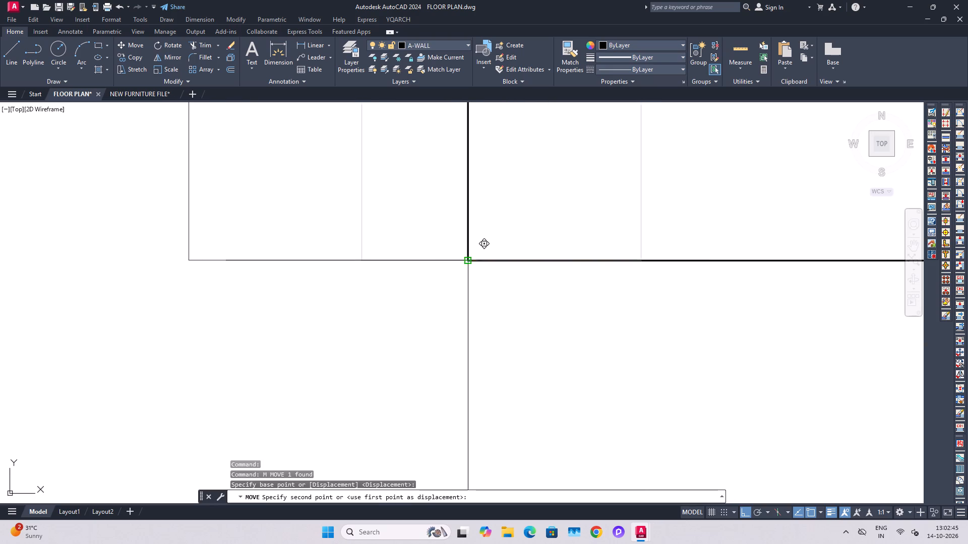
{"action": "left_click", "coordinate": [466, 259]}
Copy the mirrored toilet door into the master bedroom toilet's opening, hinge-side frame corner on the wall end's lower corner.
{"action": "scroll", "coordinate": [450, 256], "scroll_direction": "up", "scroll_amount": 3}
{"action": "left_click", "coordinate": [474, 273]}
{"action": "scroll", "coordinate": [496, 293], "scroll_direction": "down", "scroll_amount": 4}
{"action": "type", "text": "COP"}
{"action": "key", "text": "space"}
{"action": "left_click", "coordinate": [499, 291]}
{"action": "scroll", "coordinate": [482, 298], "scroll_direction": "down", "scroll_amount": 10}
{"action": "middle_click_drag", "start_coordinate": [583, 350], "coordinate": [473, 327]}
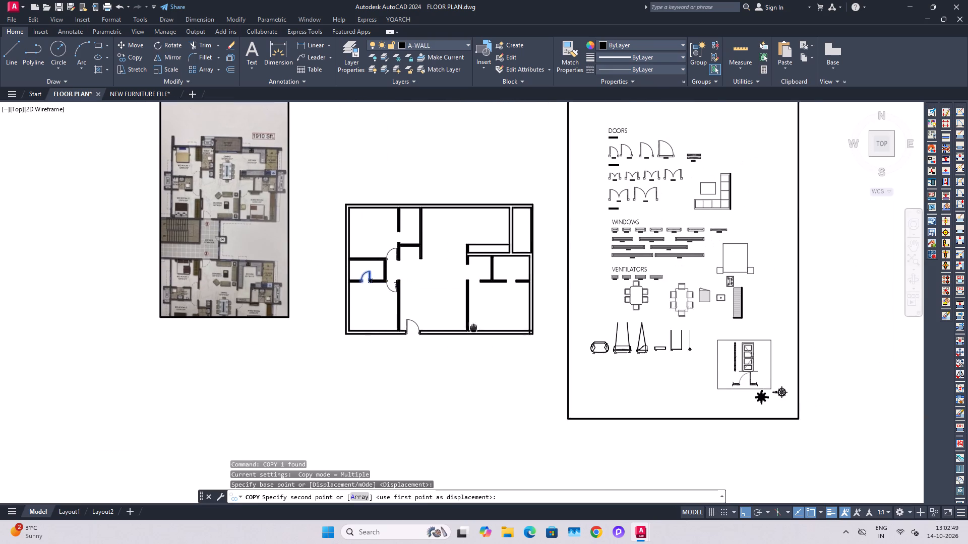
{"action": "middle_click_drag", "start_coordinate": [473, 327], "coordinate": [459, 326]}
{"action": "scroll", "coordinate": [467, 272], "scroll_direction": "up", "scroll_amount": 7}
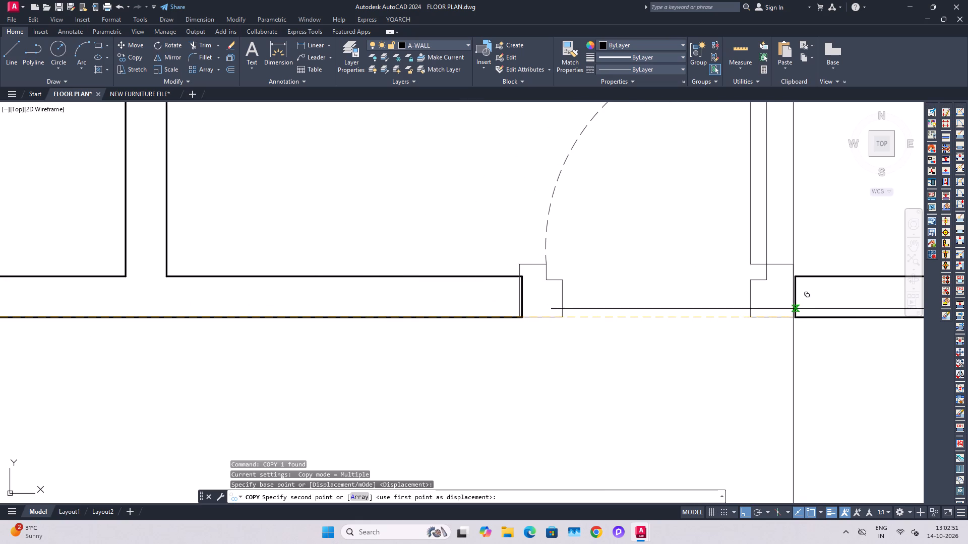
{"action": "left_click", "coordinate": [796, 318]}
{"action": "key", "text": "Escape"}
{"action": "scroll", "coordinate": [676, 311], "scroll_direction": "down", "scroll_amount": 4}
{"action": "key", "text": "Escape"}
{"action": "middle_click_drag", "start_coordinate": [612, 274], "coordinate": [616, 337]}
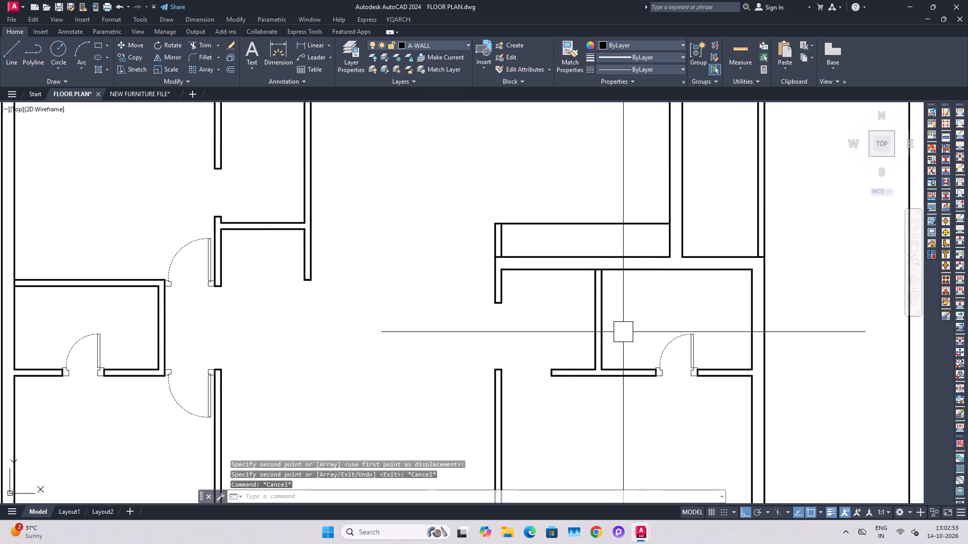
Save the drawing.
{"action": "key", "text": "ctrl+s"}
Trim the wall line across the upper end of the partition beside the master bedroom toilet.
{"action": "scroll", "coordinate": [595, 288], "scroll_direction": "down", "scroll_amount": 1}
{"action": "scroll", "coordinate": [588, 272], "scroll_direction": "up", "scroll_amount": 2}
{"action": "key", "text": "r"}
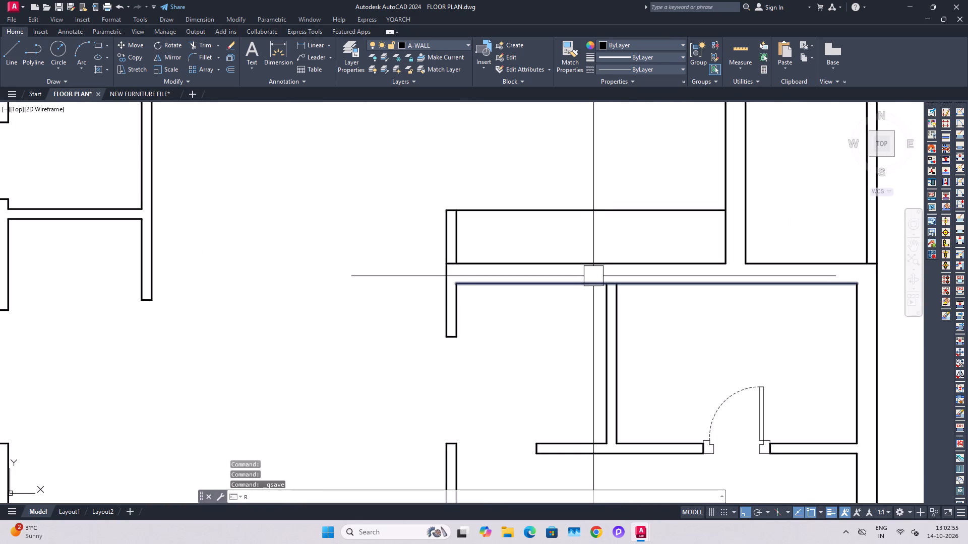
{"action": "key", "text": "Escape"}
{"action": "key", "text": "t"}
{"action": "key", "text": "r"}
{"action": "key", "text": "space"}
{"action": "scroll", "coordinate": [655, 303], "scroll_direction": "up", "scroll_amount": 3}
{"action": "left_click", "coordinate": [528, 240]}
{"action": "key", "text": "Escape"}
{"action": "scroll", "coordinate": [576, 280], "scroll_direction": "down", "scroll_amount": 3}
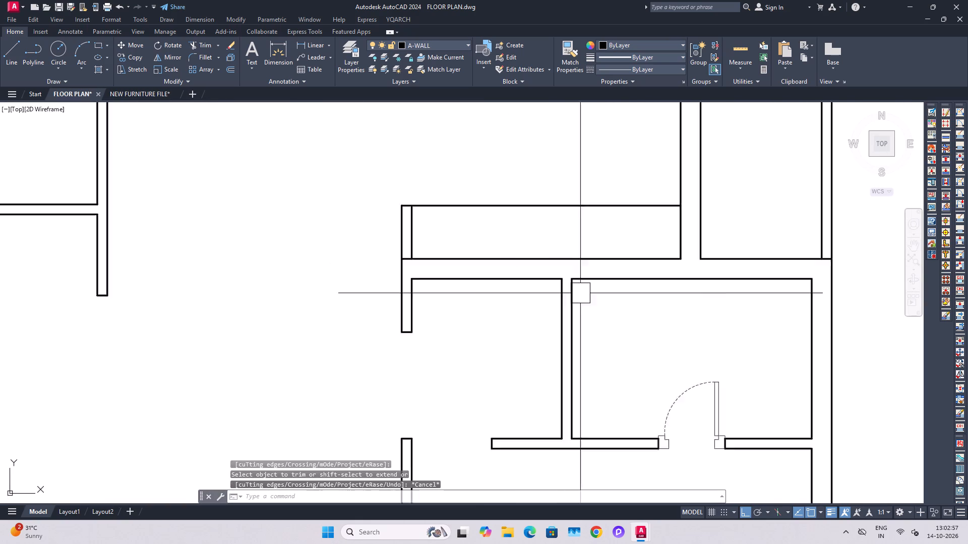
Erase the long horizontal line along the kitchen's lower edge, above the master bedroom toilet wall.
{"action": "scroll", "coordinate": [583, 297], "scroll_direction": "down", "scroll_amount": 3}
{"action": "middle_click_drag", "start_coordinate": [572, 264], "coordinate": [617, 322]}
{"action": "scroll", "coordinate": [616, 332], "scroll_direction": "up", "scroll_amount": 2}
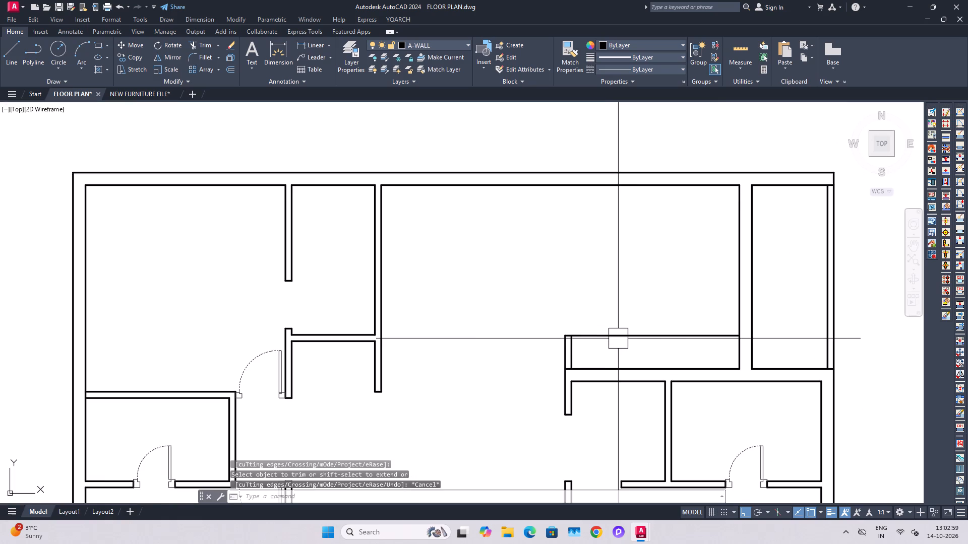
{"action": "left_click", "coordinate": [618, 338]}
{"action": "key", "text": "Delete"}
Draw a line closing the open upper end of the short wall stub beside the kitchen.
{"action": "scroll", "coordinate": [549, 375], "scroll_direction": "up", "scroll_amount": 1}
{"action": "key", "text": "l"}
{"action": "key", "text": "space"}
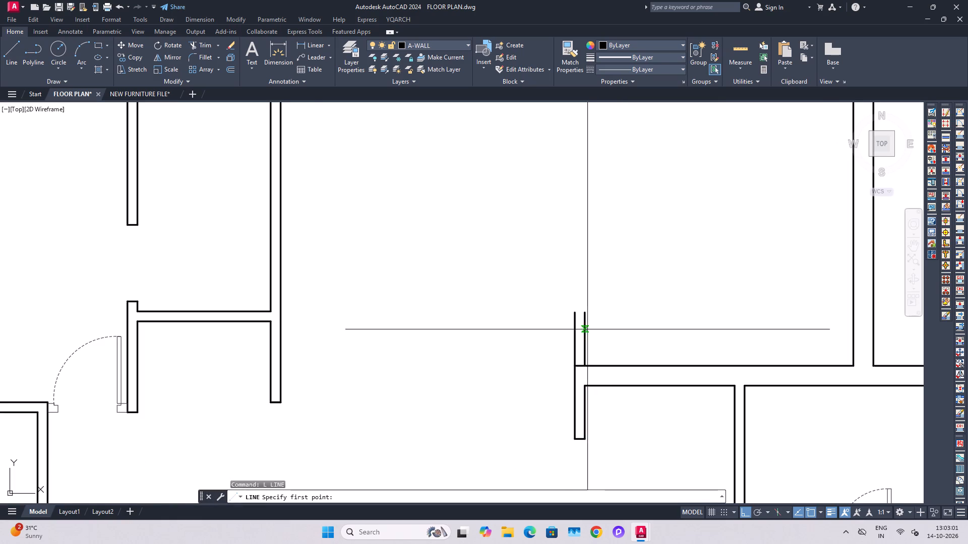
{"action": "scroll", "coordinate": [594, 317], "scroll_direction": "up", "scroll_amount": 1}
{"action": "left_click_drag", "start_coordinate": [560, 310], "coordinate": [565, 310]}
{"action": "left_click", "coordinate": [583, 313]}
{"action": "key", "text": "Escape"}
Trim the line crossing the kitchen wall stub where it joins the horizontal wall.
{"action": "type", "text": "TR"}
{"action": "key", "text": "space"}
{"action": "scroll", "coordinate": [577, 424], "scroll_direction": "up", "scroll_amount": 3}
{"action": "left_click", "coordinate": [565, 310]}
{"action": "key", "text": "Escape"}
{"action": "scroll", "coordinate": [559, 353], "scroll_direction": "down", "scroll_amount": 4}
Save the drawing.
{"action": "key", "text": "ctrl+s"}
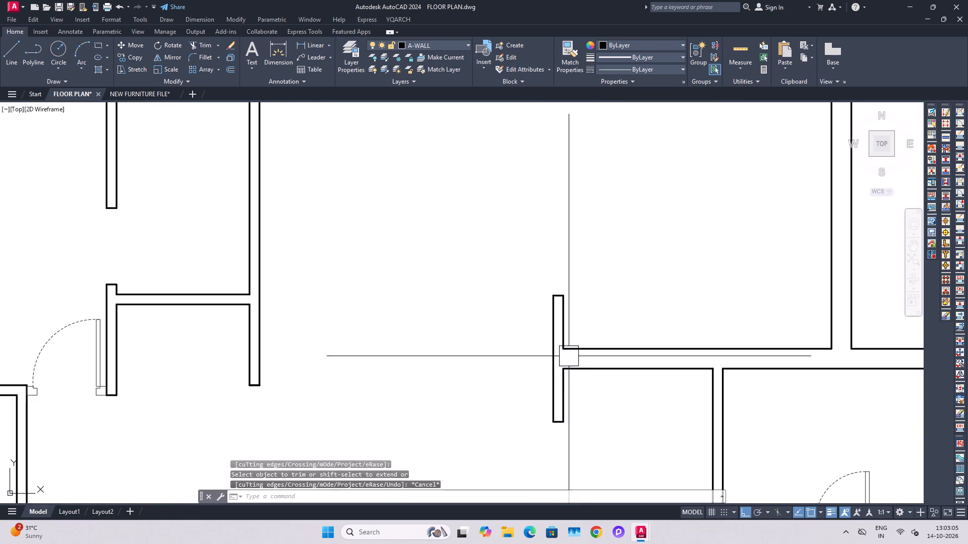
Examine the sit-out, dining and kitchen area in the reference image against the drafted plan.
{"action": "scroll", "coordinate": [565, 314], "scroll_direction": "down", "scroll_amount": 2}
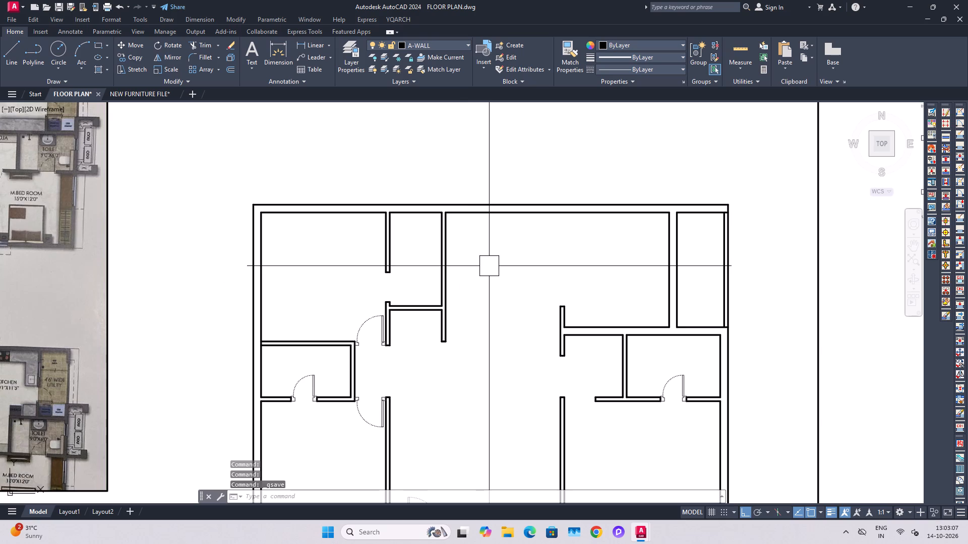
{"action": "scroll", "coordinate": [495, 266], "scroll_direction": "down", "scroll_amount": 1}
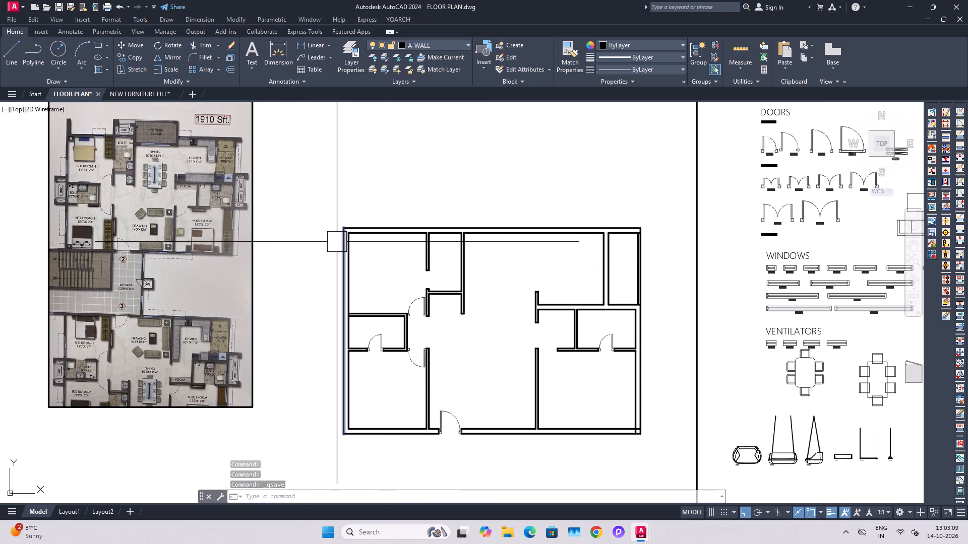
{"action": "scroll", "coordinate": [168, 125], "scroll_direction": "up", "scroll_amount": 2}
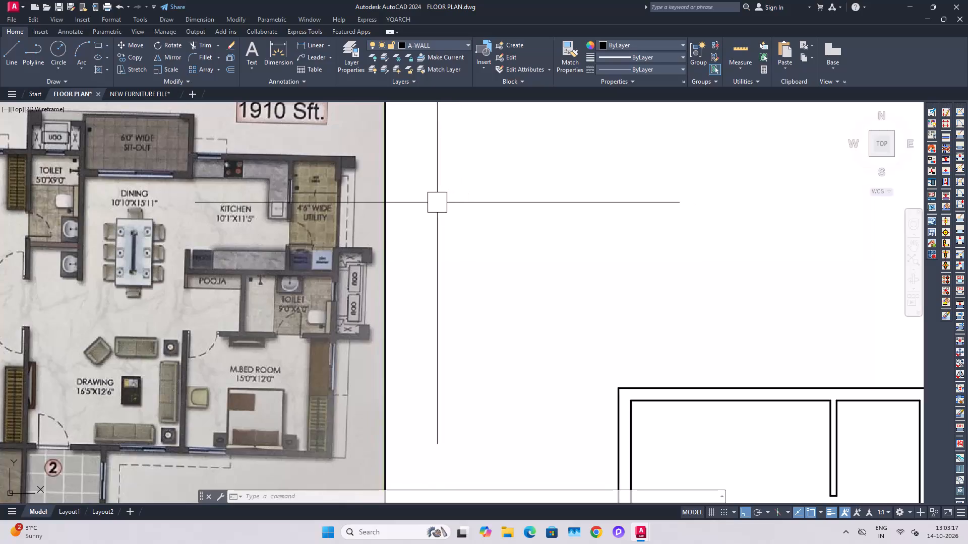
{"action": "scroll", "coordinate": [450, 199], "scroll_direction": "down", "scroll_amount": 1}
{"action": "middle_click_drag", "start_coordinate": [650, 299], "coordinate": [488, 291]}
{"action": "middle_click_drag", "start_coordinate": [661, 337], "coordinate": [664, 364]}
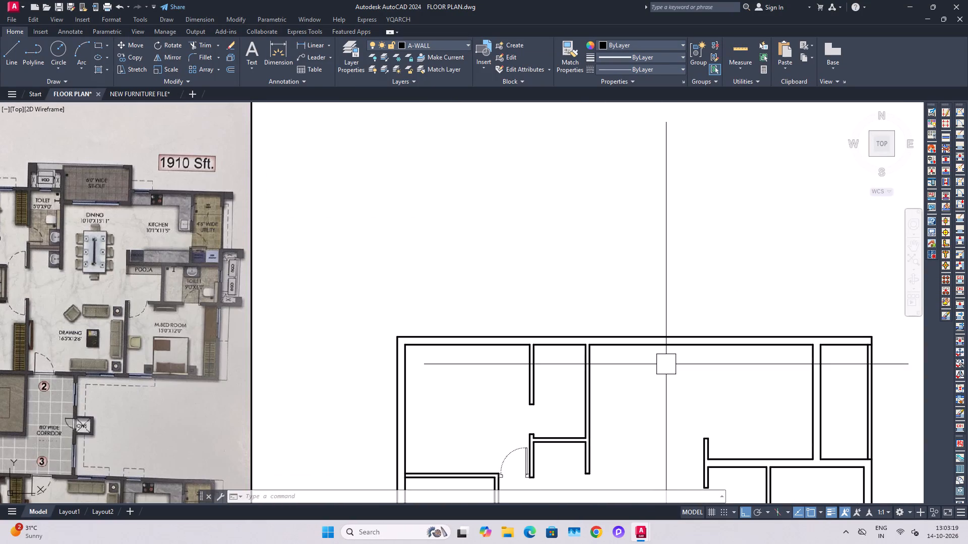
{"action": "scroll", "coordinate": [85, 203], "scroll_direction": "up", "scroll_amount": 1}
{"action": "scroll", "coordinate": [110, 209], "scroll_direction": "down", "scroll_amount": 2}
{"action": "scroll", "coordinate": [494, 327], "scroll_direction": "up", "scroll_amount": 1}
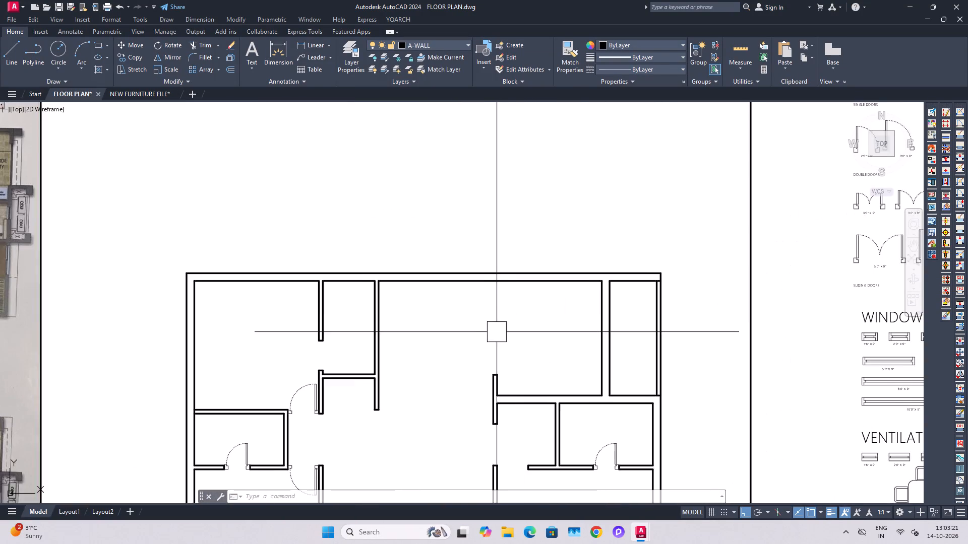
{"action": "middle_click_drag", "start_coordinate": [506, 335], "coordinate": [511, 344]}
Offset the outer line of the plan's top wall 4' outward for the sit-out.
{"action": "key", "text": "Escape"}
{"action": "key", "text": "Escape"}
{"action": "type", "text": "O 4'"}
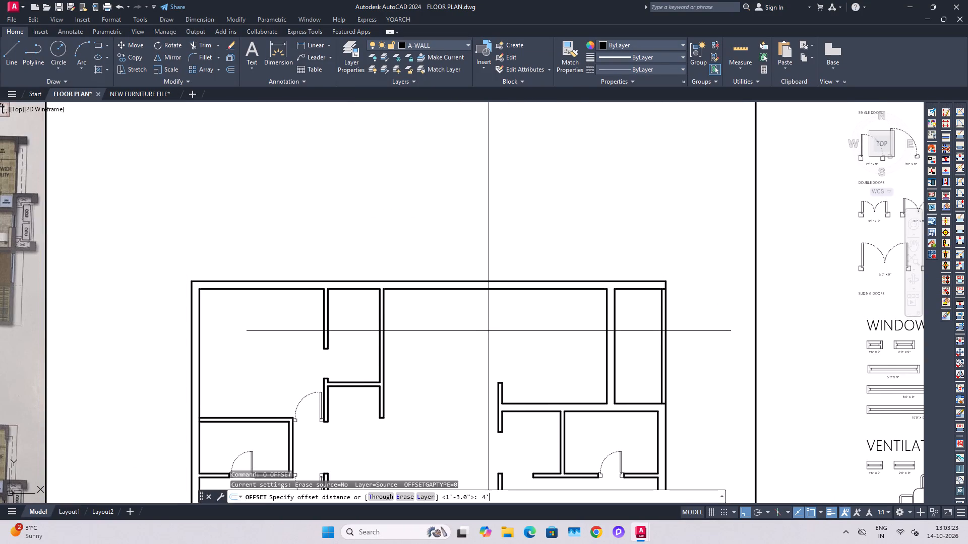
{"action": "key", "text": "Return"}
{"action": "left_click_drag", "start_coordinate": [446, 278], "coordinate": [445, 268]}
{"action": "left_click", "coordinate": [443, 259]}
{"action": "scroll", "coordinate": [455, 260], "scroll_direction": "down", "scroll_amount": 1}
{"action": "middle_click_drag", "start_coordinate": [494, 271], "coordinate": [665, 346]}
{"action": "scroll", "coordinate": [316, 266], "scroll_direction": "up", "scroll_amount": 2}
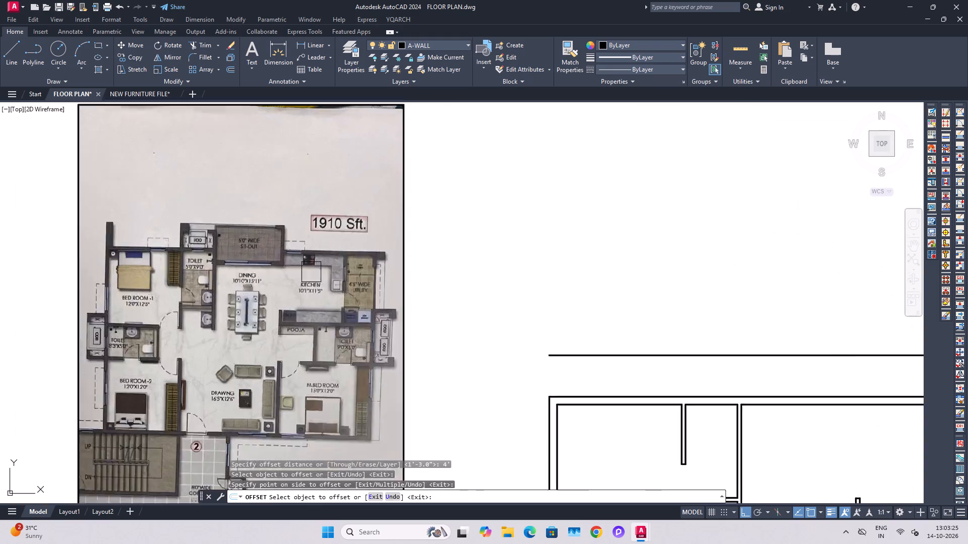
{"action": "scroll", "coordinate": [309, 275], "scroll_direction": "up", "scroll_amount": 2}
{"action": "scroll", "coordinate": [338, 224], "scroll_direction": "down", "scroll_amount": 2}
{"action": "middle_click_drag", "start_coordinate": [614, 313], "coordinate": [487, 245]}
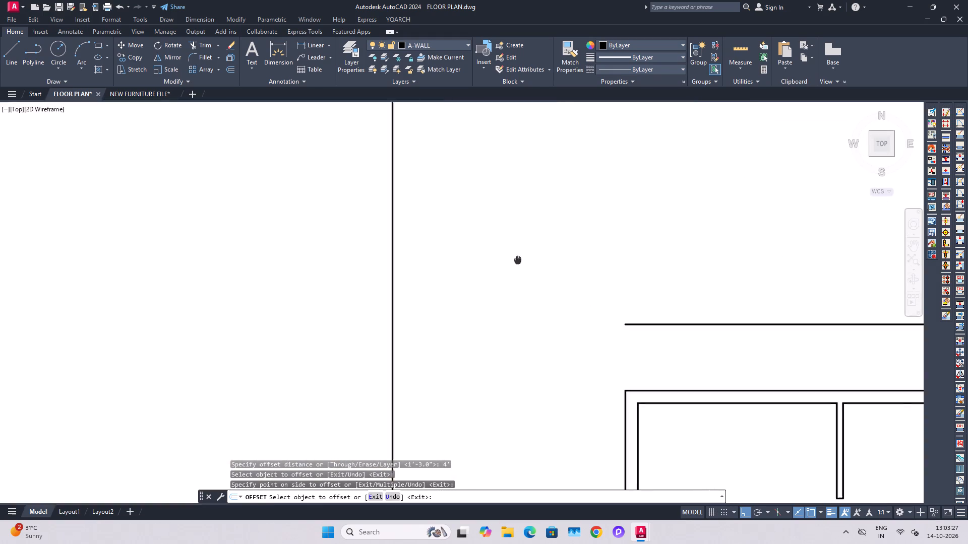
{"action": "middle_click_drag", "start_coordinate": [487, 245], "coordinate": [451, 225]}
{"action": "middle_click_drag", "start_coordinate": [740, 380], "coordinate": [566, 342]}
{"action": "middle_click_drag", "start_coordinate": [727, 374], "coordinate": [654, 356]}
{"action": "key", "text": "Escape"}
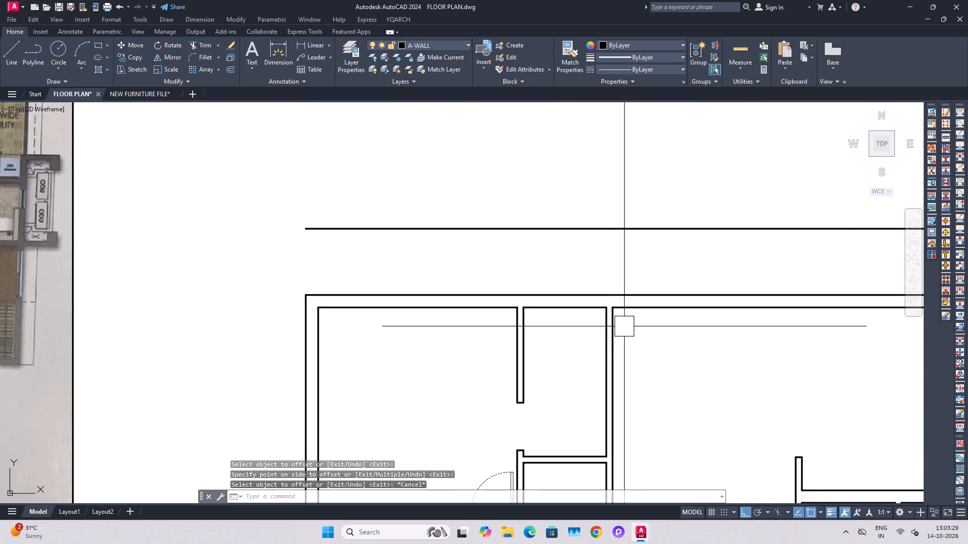
{"action": "key", "text": "Escape"}
{"action": "key", "text": "Escape"}
{"action": "key", "text": "Escape"}
Extend both side lines of the partition between the upper toilet and dining area up to the offset sit-out line.
{"action": "key", "text": "e"}
{"action": "key", "text": "x"}
{"action": "key", "text": "space"}
{"action": "left_click", "coordinate": [620, 333]}
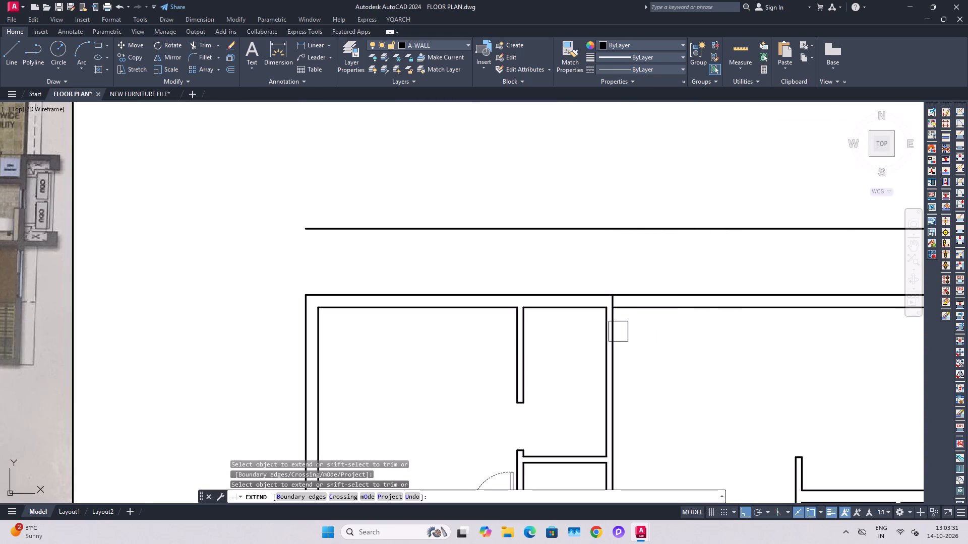
{"action": "left_click", "coordinate": [616, 324]}
{"action": "left_click", "coordinate": [600, 328]}
{"action": "left_click", "coordinate": [601, 323]}
{"action": "scroll", "coordinate": [595, 317], "scroll_direction": "down", "scroll_amount": 2}
{"action": "middle_click_drag", "start_coordinate": [761, 366], "coordinate": [722, 355]}
{"action": "scroll", "coordinate": [719, 332], "scroll_direction": "up", "scroll_amount": 2}
{"action": "left_click", "coordinate": [700, 307]}
{"action": "key", "text": "Escape"}
{"action": "key", "text": "Escape"}
{"action": "middle_click_drag", "start_coordinate": [587, 340], "coordinate": [653, 326]}
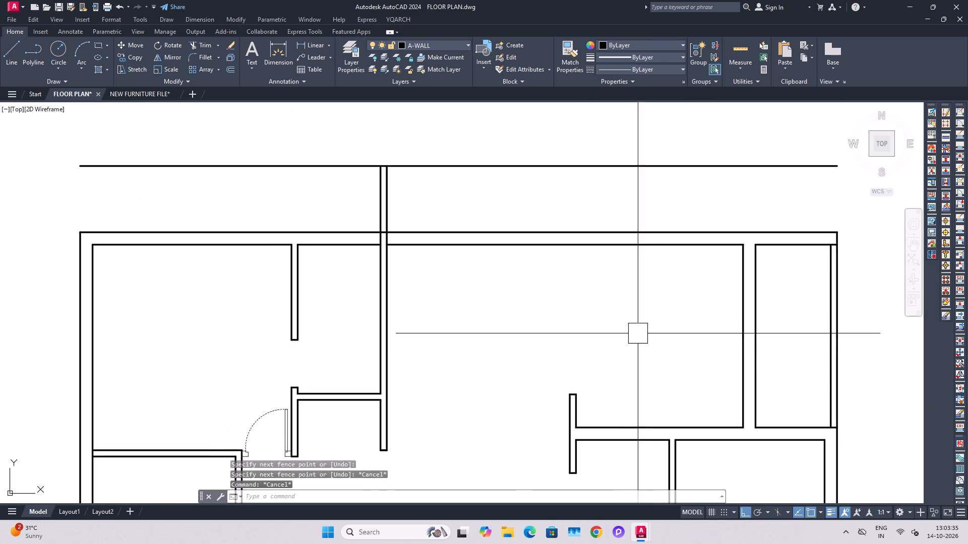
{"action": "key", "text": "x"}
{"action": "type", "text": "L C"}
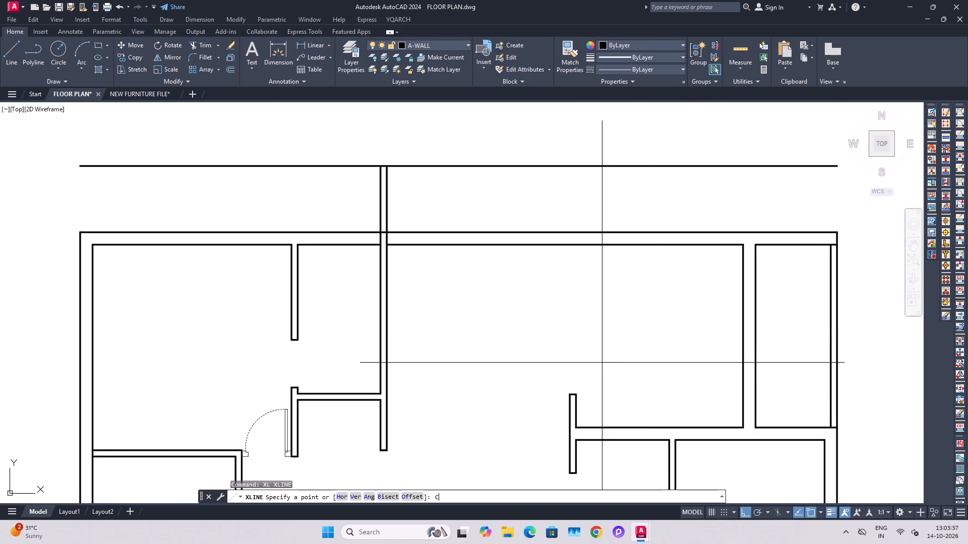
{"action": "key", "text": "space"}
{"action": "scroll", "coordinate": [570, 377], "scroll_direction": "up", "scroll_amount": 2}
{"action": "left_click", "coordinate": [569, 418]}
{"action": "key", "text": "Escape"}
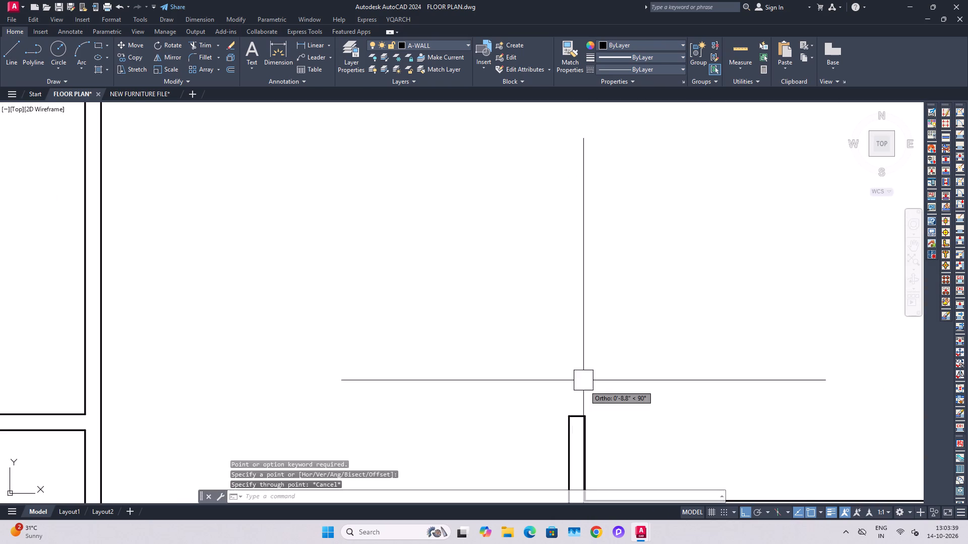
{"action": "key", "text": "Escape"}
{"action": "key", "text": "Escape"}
Draw vertical construction lines through both upper corners of the kitchen wall stub.
{"action": "key", "text": "x"}
{"action": "type", "text": "L"}
{"action": "key", "text": "space"}
{"action": "key", "text": "v"}
{"action": "key", "text": "space"}
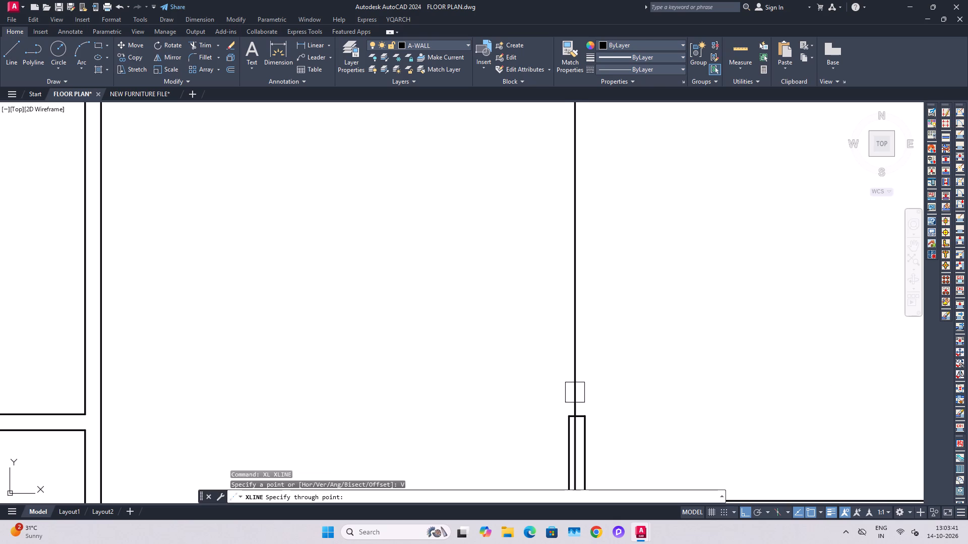
{"action": "left_click", "coordinate": [569, 414]}
{"action": "left_click", "coordinate": [585, 414]}
{"action": "key", "text": "Escape"}
{"action": "scroll", "coordinate": [585, 386], "scroll_direction": "down", "scroll_amount": 1}
{"action": "middle_click_drag", "start_coordinate": [650, 296], "coordinate": [655, 378]}
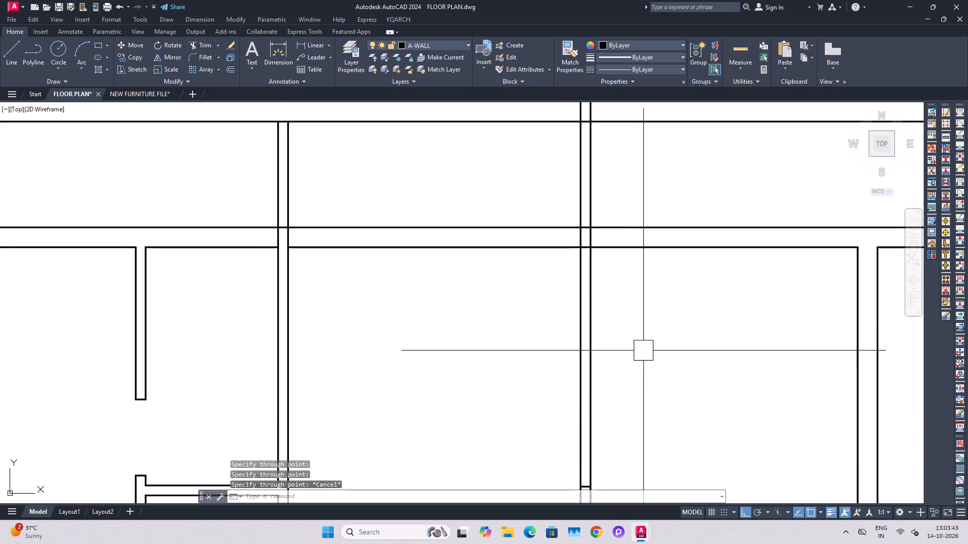
Offset the inner line of the top wall over the dining and kitchen 2' inward.
{"action": "key", "text": "Escape"}
{"action": "type", "text": "O"}
{"action": "key", "text": "space"}
{"action": "type", "text": "2;"}
{"action": "key", "text": "Return"}
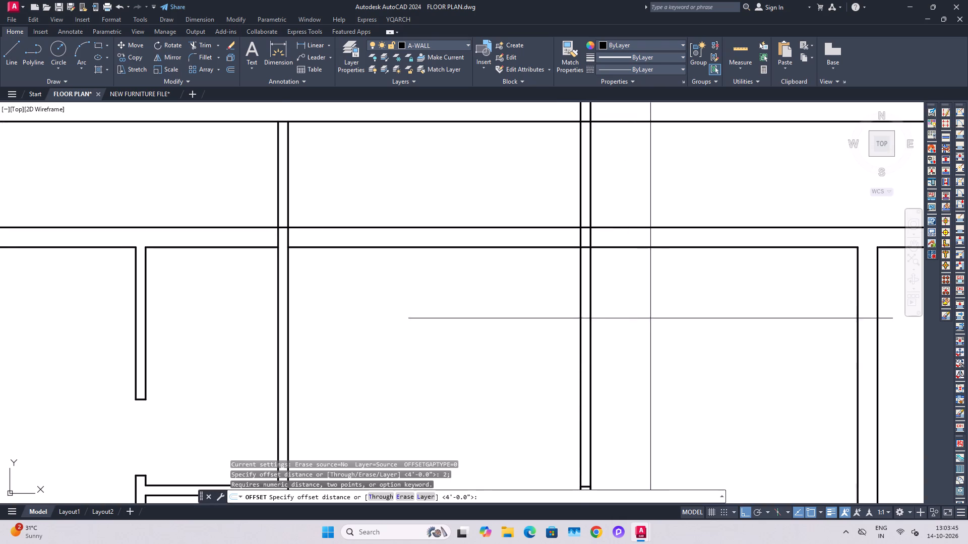
{"action": "key", "text": "Escape"}
{"action": "key", "text": "Escape"}
{"action": "type", "text": "O 2'"}
{"action": "key", "text": "Return"}
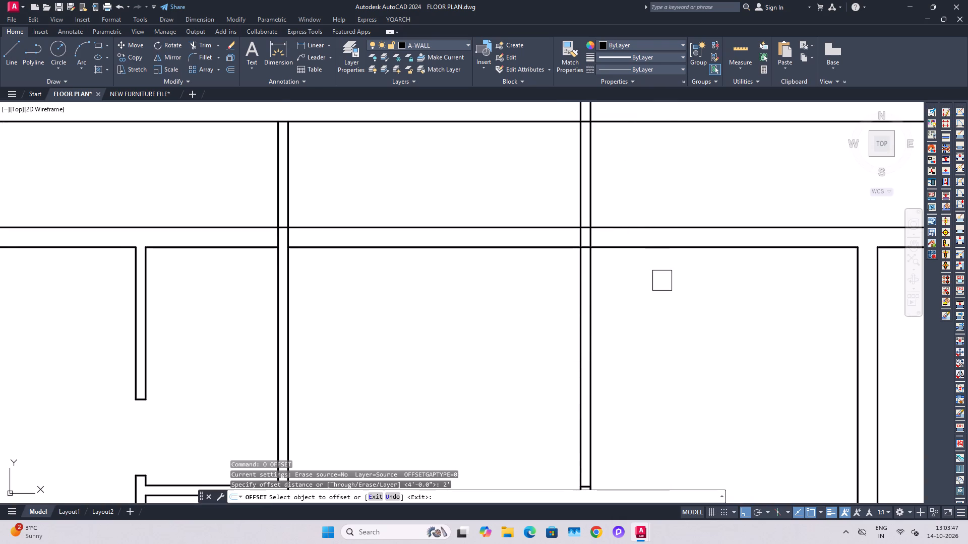
{"action": "left_click", "coordinate": [663, 250]}
{"action": "left_click", "coordinate": [654, 295]}
{"action": "middle_click_drag", "start_coordinate": [553, 321], "coordinate": [607, 360]}
{"action": "key", "text": "Escape"}
{"action": "key", "text": "Escape"}
Trim away both top wall lines from the toilet partition across to the far kitchen construction line.
{"action": "key", "text": "t"}
{"action": "key", "text": "r"}
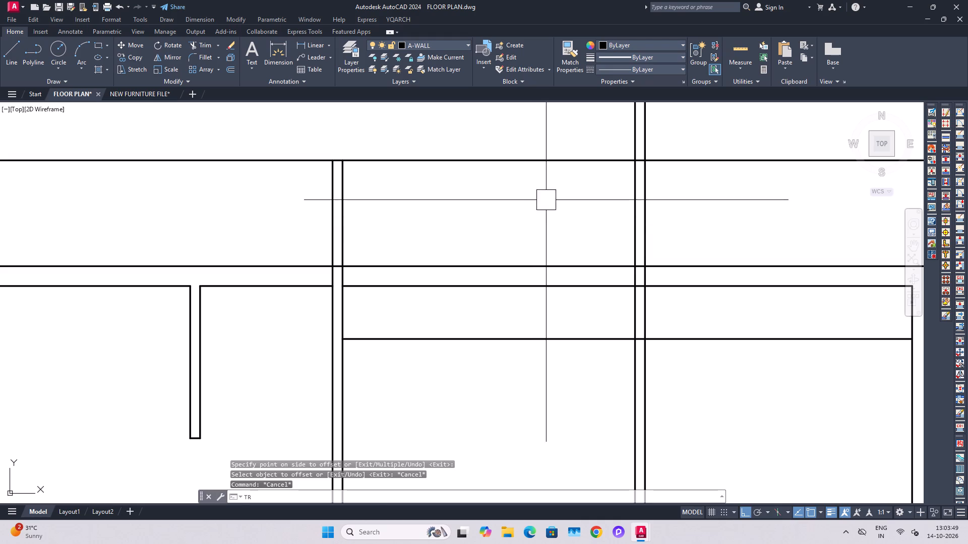
{"action": "key", "text": "space"}
{"action": "left_click_drag", "start_coordinate": [544, 197], "coordinate": [544, 205]}
{"action": "left_click", "coordinate": [529, 318]}
{"action": "scroll", "coordinate": [648, 278], "scroll_direction": "up", "scroll_amount": 5}
{"action": "left_click_drag", "start_coordinate": [612, 316], "coordinate": [612, 302]}
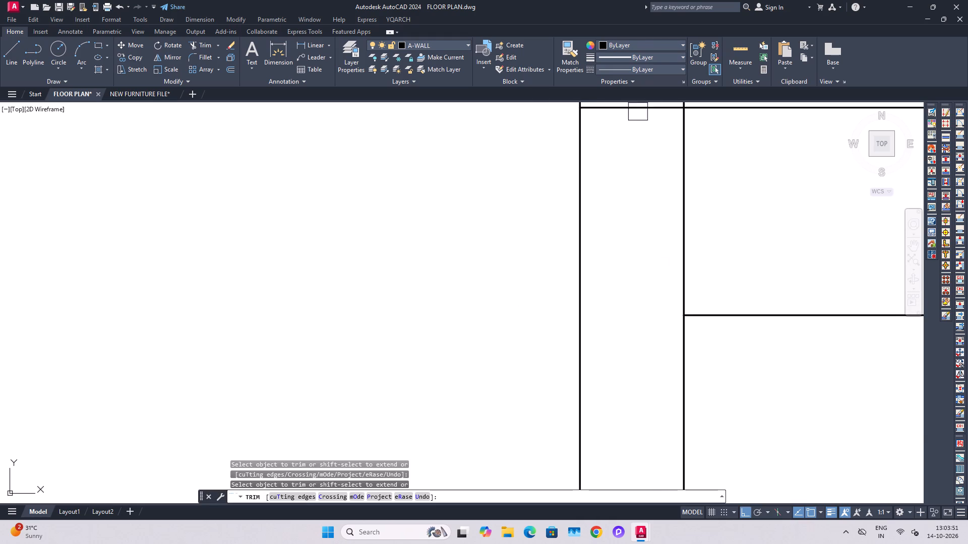
{"action": "left_click", "coordinate": [638, 109]}
{"action": "scroll", "coordinate": [636, 201], "scroll_direction": "down", "scroll_amount": 4}
{"action": "key", "text": "Escape"}
{"action": "middle_click_drag", "start_coordinate": [560, 255], "coordinate": [575, 263]}
{"action": "key", "text": "Escape"}
{"action": "key", "text": "Escape"}
{"action": "key", "text": "Escape"}
Offset the new inner wall line 9" inward to give the wall its thickness.
{"action": "type", "text": "O"}
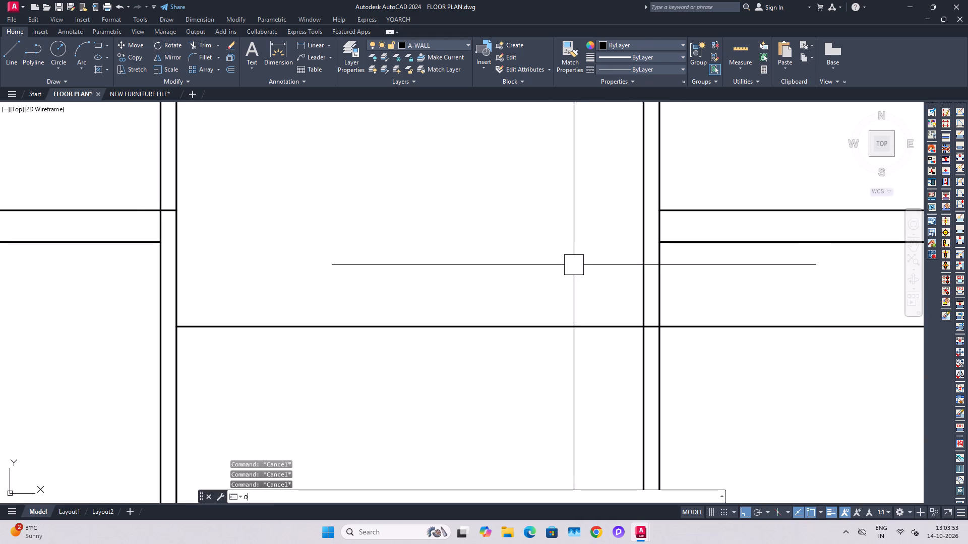
{"action": "key", "text": "space"}
{"action": "type", "text": "9\""}
{"action": "key", "text": "Return"}
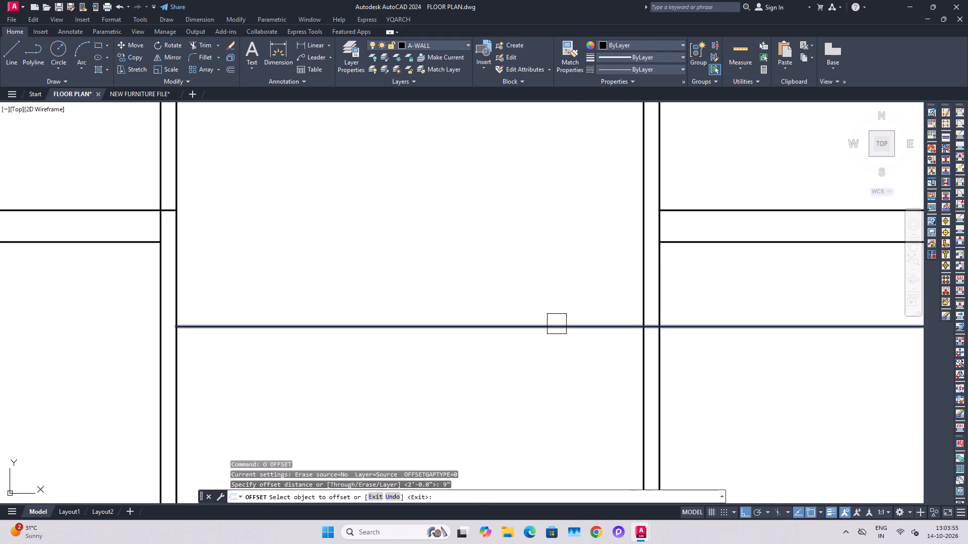
{"action": "left_click", "coordinate": [557, 328]}
{"action": "left_click", "coordinate": [555, 338]}
{"action": "key", "text": "Escape"}
{"action": "key", "text": "Escape"}
Trim the crossing wall and construction line segments where the new wall meets the kitchen stub.
{"action": "key", "text": "t"}
{"action": "key", "text": "r"}
{"action": "key", "text": "space"}
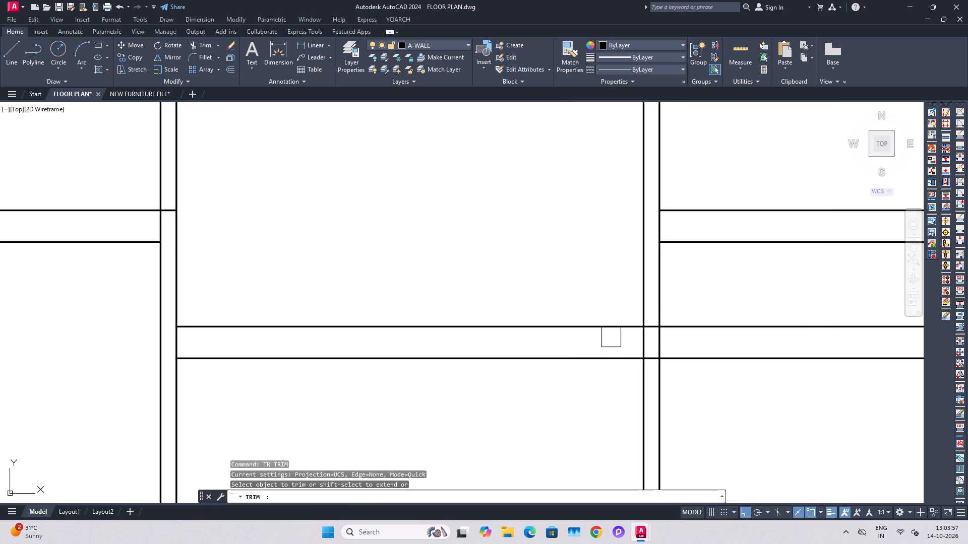
{"action": "scroll", "coordinate": [628, 349], "scroll_direction": "up", "scroll_amount": 3}
{"action": "left_click", "coordinate": [693, 378]}
{"action": "left_click", "coordinate": [669, 354]}
{"action": "left_click_drag", "start_coordinate": [697, 264], "coordinate": [695, 260]}
{"action": "left_click", "coordinate": [725, 309]}
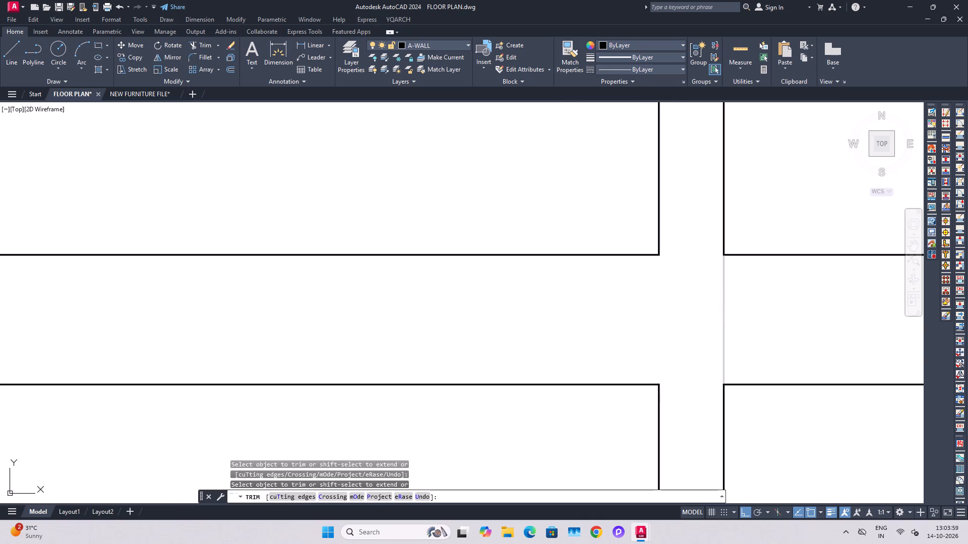
{"action": "key", "text": "Escape"}
Erase the two leftover vertical construction lines that run up from the new wall past the sit-out line.
{"action": "scroll", "coordinate": [681, 312], "scroll_direction": "down", "scroll_amount": 4}
{"action": "middle_click_drag", "start_coordinate": [700, 263], "coordinate": [700, 364]}
{"action": "key", "text": "Escape"}
{"action": "left_click_drag", "start_coordinate": [730, 167], "coordinate": [669, 166]}
{"action": "left_click", "coordinate": [610, 166]}
{"action": "key", "text": "Delete"}
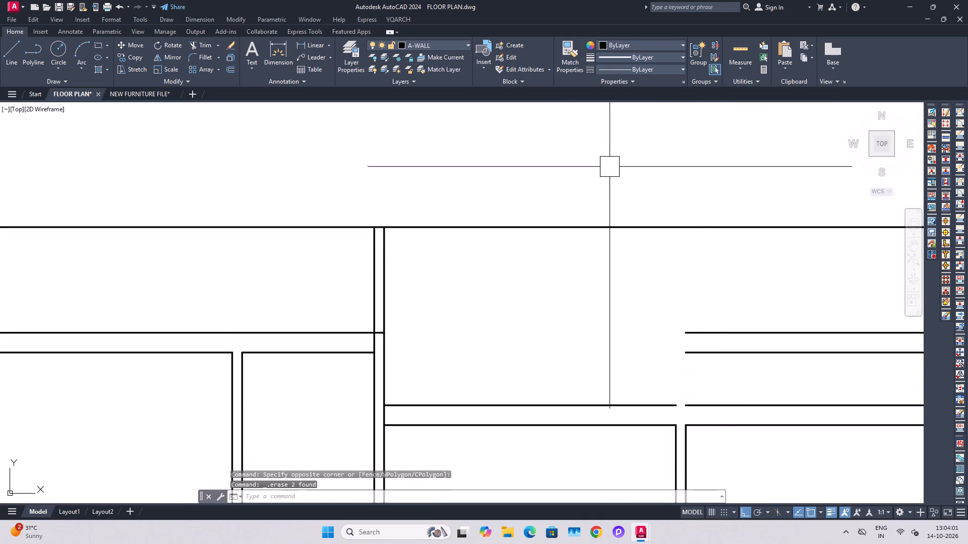
{"action": "key", "text": "Escape"}
{"action": "key", "text": "Escape"}
{"action": "key", "text": "Escape"}
Measure the sit-out depth from the new wall's upper line to the outer sit-out line.
{"action": "left_click", "coordinate": [313, 45]}
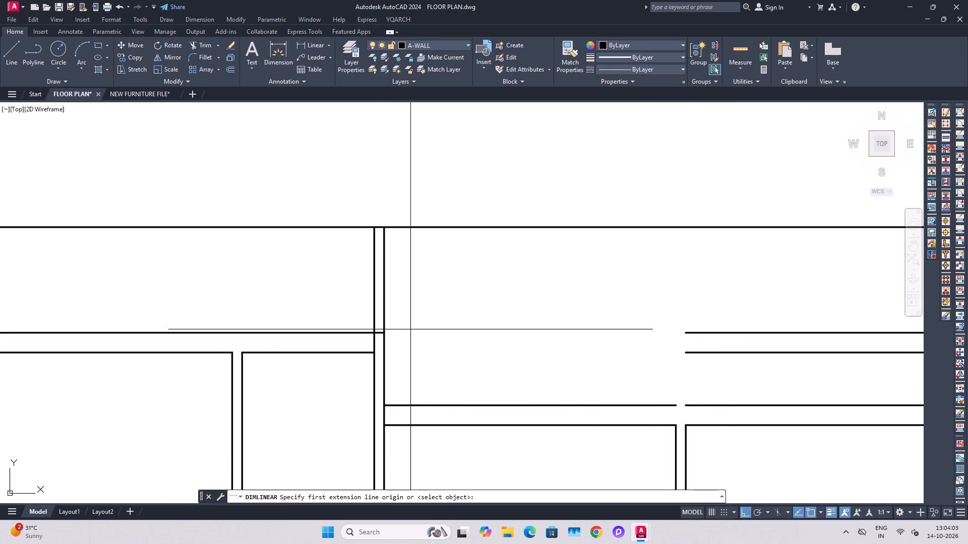
{"action": "left_click", "coordinate": [440, 405]}
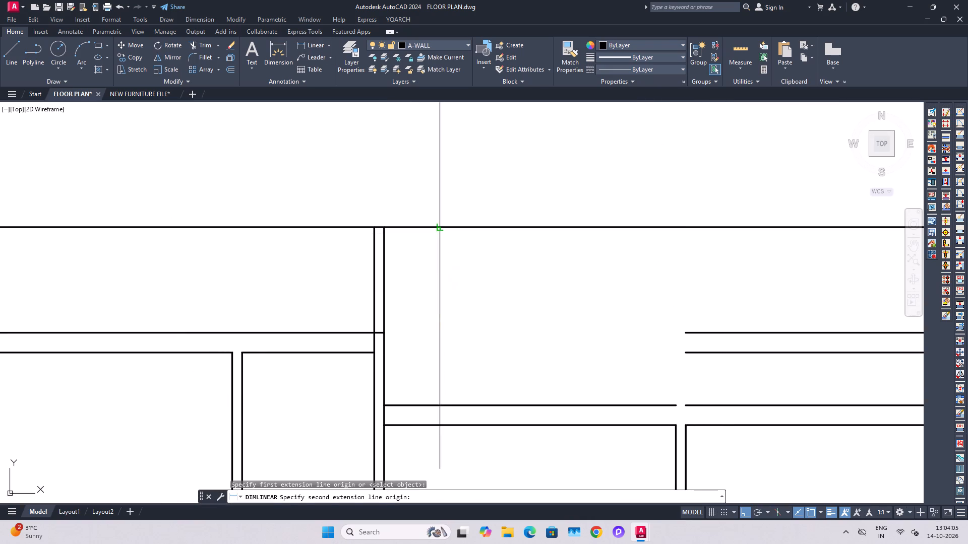
{"action": "left_click", "coordinate": [437, 229]}
{"action": "key", "text": "Escape"}
{"action": "key", "text": "Escape"}
Move both lines of the new wall between the dining area and sit-out 9" toward the outer sit-out line.
{"action": "middle_click_drag", "start_coordinate": [520, 343], "coordinate": [533, 284]}
{"action": "left_click_drag", "start_coordinate": [536, 307], "coordinate": [531, 312]}
{"action": "left_click", "coordinate": [514, 378]}
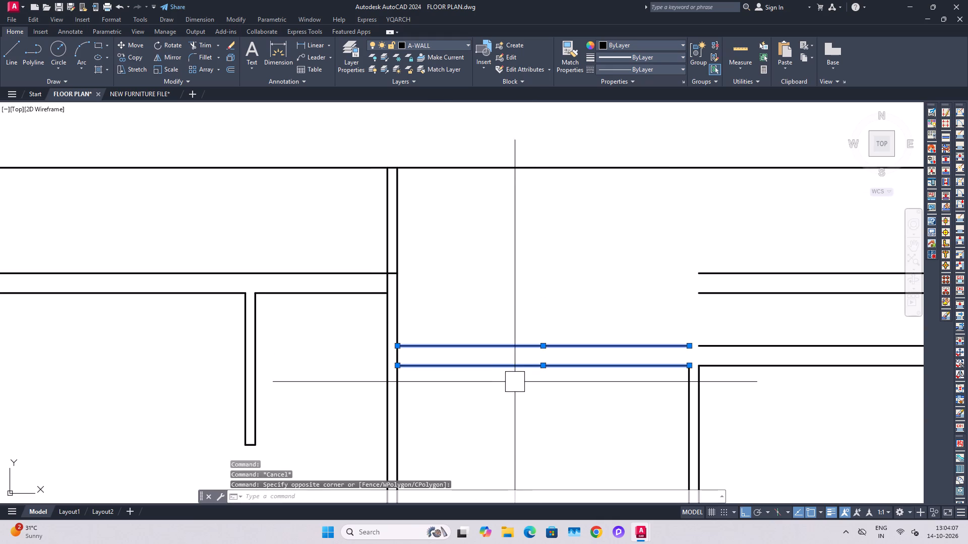
{"action": "type", "text": "M"}
{"action": "key", "text": "space"}
{"action": "left_click", "coordinate": [515, 382]}
{"action": "type", "text": "9\""}
{"action": "key", "text": "Return"}
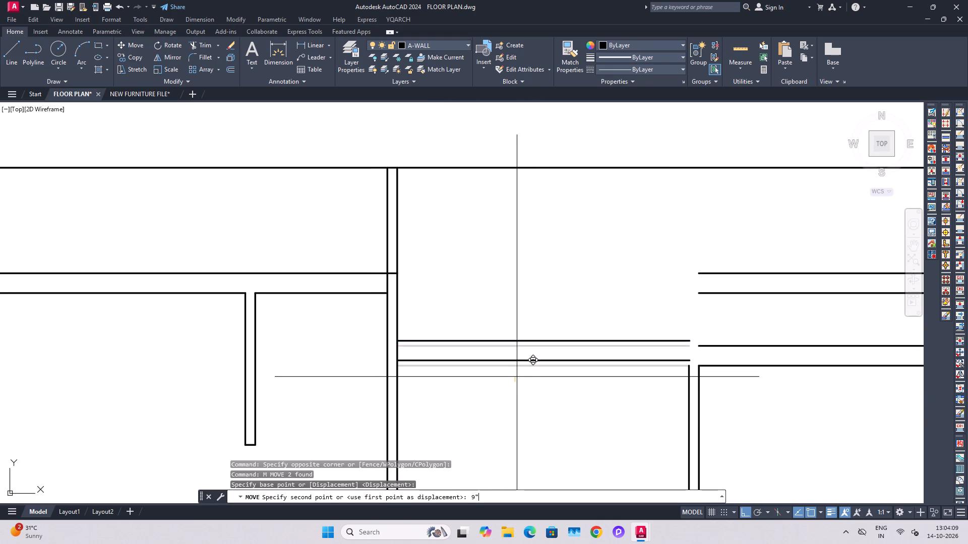
Check the reference image and erase the two offset wall lines running across the kitchen.
{"action": "scroll", "coordinate": [601, 345], "scroll_direction": "down", "scroll_amount": 2}
{"action": "middle_click_drag", "start_coordinate": [42, 247], "coordinate": [148, 271]}
{"action": "scroll", "coordinate": [135, 196], "scroll_direction": "up", "scroll_amount": 1}
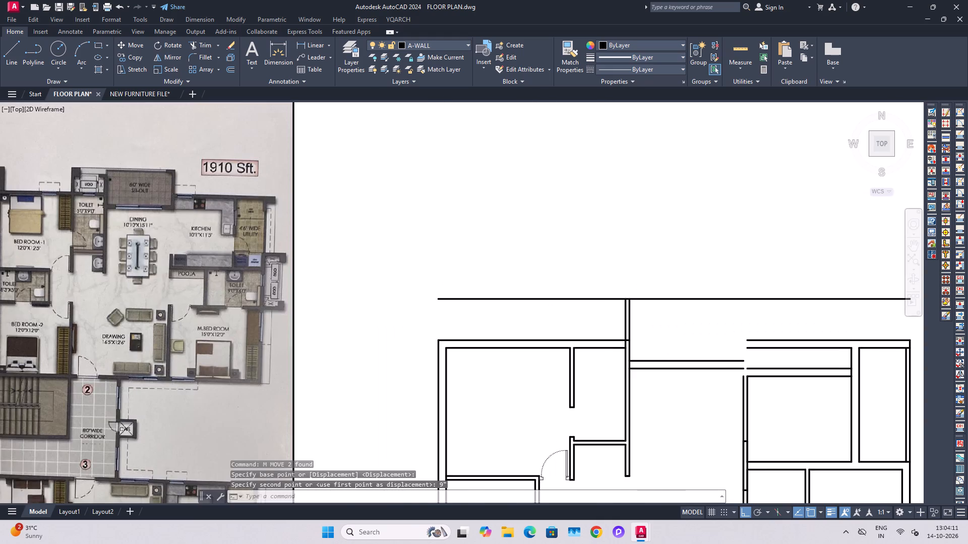
{"action": "scroll", "coordinate": [163, 178], "scroll_direction": "down", "scroll_amount": 2}
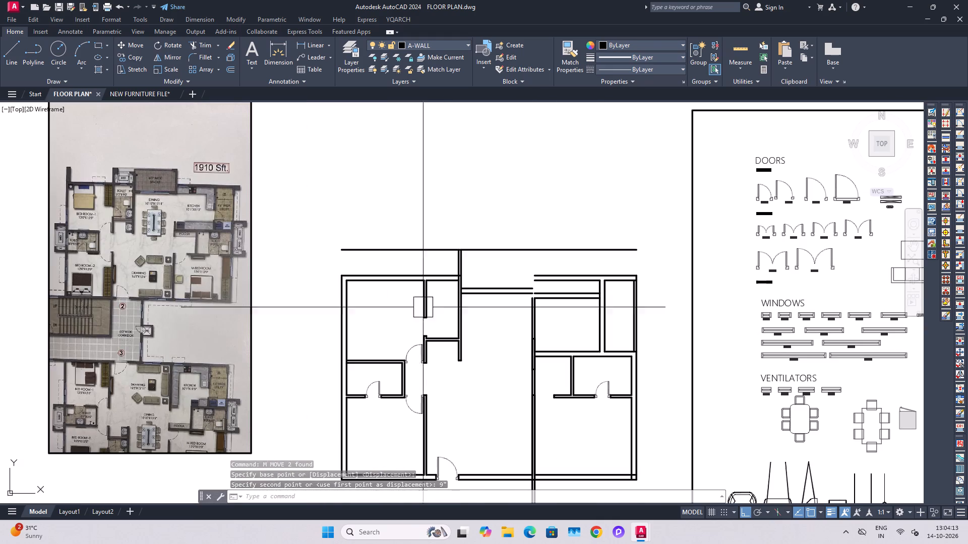
{"action": "scroll", "coordinate": [505, 293], "scroll_direction": "up", "scroll_amount": 2}
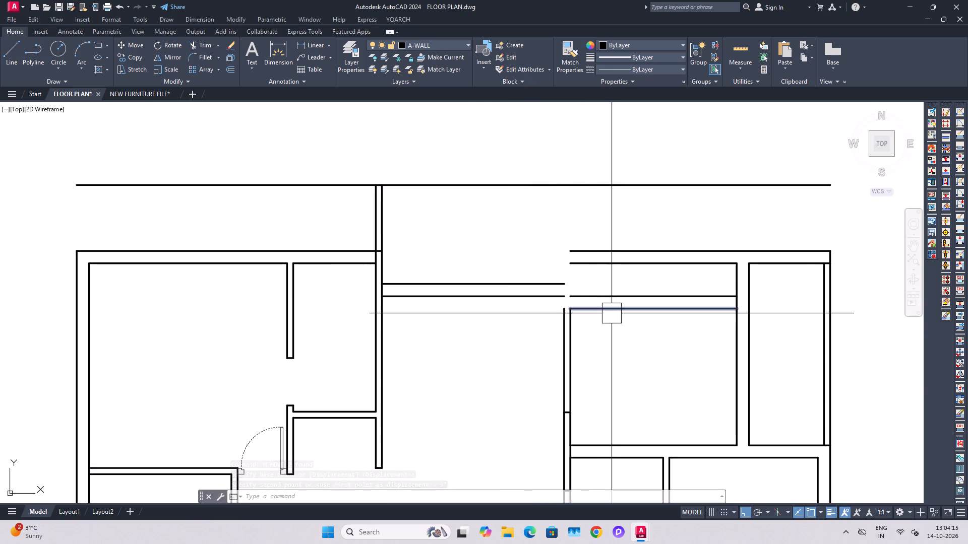
{"action": "left_click", "coordinate": [626, 309]}
{"action": "left_click", "coordinate": [631, 297]}
{"action": "key", "text": "Delete"}
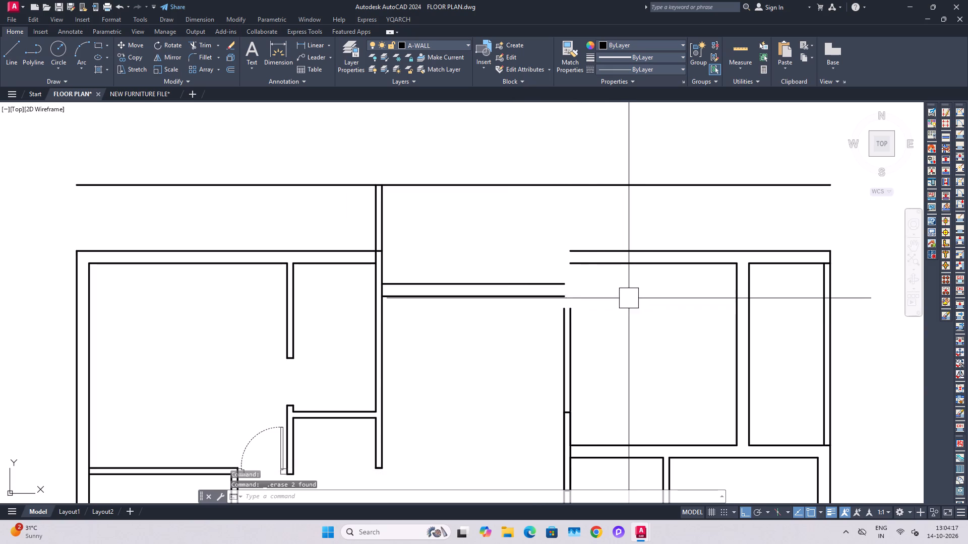
{"action": "scroll", "coordinate": [573, 285], "scroll_direction": "up", "scroll_amount": 1}
{"action": "key", "text": "Escape"}
{"action": "key", "text": "Escape"}
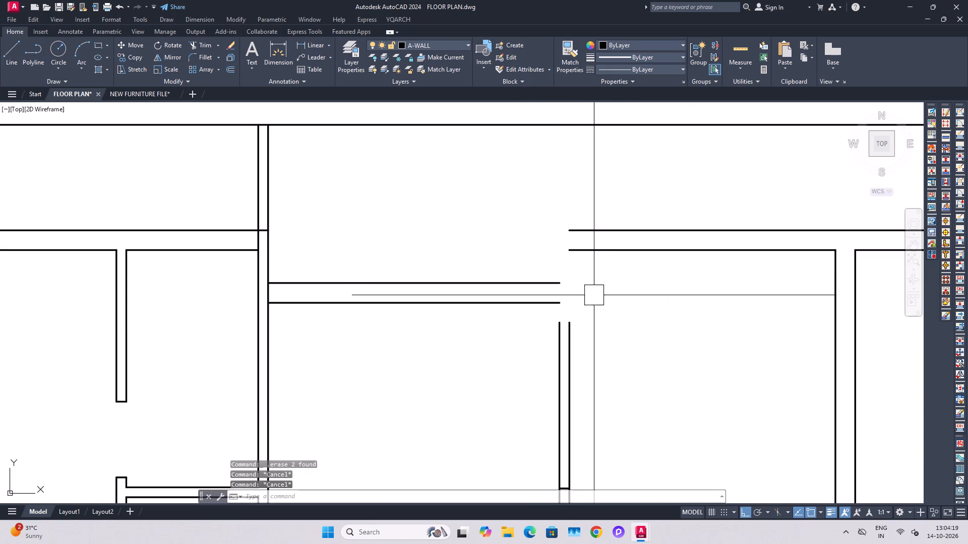
Trim away both vertical wall lines between dining and kitchen above the short kitchen wall stub.
{"action": "key", "text": "f"}
{"action": "key", "text": "space"}
{"action": "key", "text": "Escape"}
{"action": "type", "text": "TR"}
{"action": "key", "text": "space"}
{"action": "left_click", "coordinate": [624, 368]}
{"action": "left_click", "coordinate": [491, 361]}
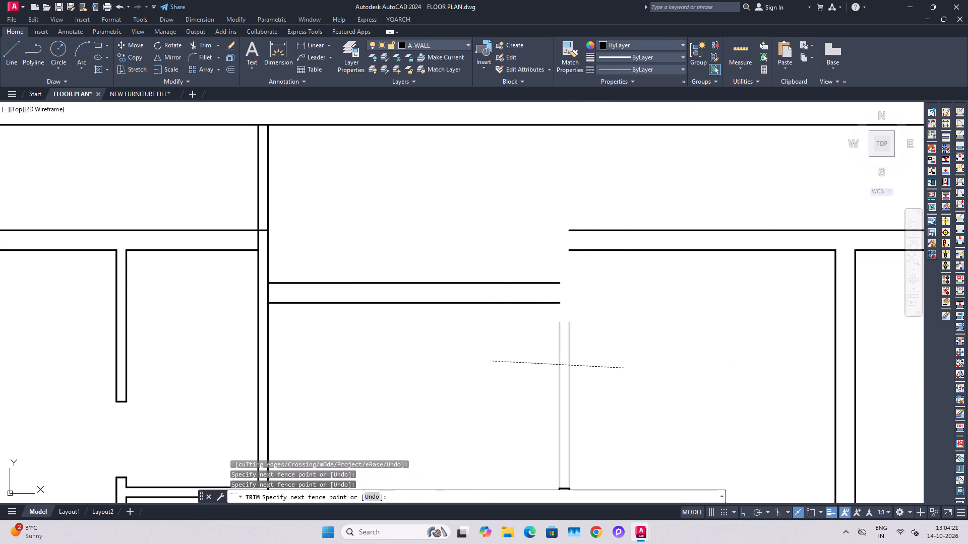
{"action": "scroll", "coordinate": [552, 339], "scroll_direction": "down", "scroll_amount": 1}
{"action": "middle_click_drag", "start_coordinate": [568, 355], "coordinate": [568, 331]}
{"action": "key", "text": "Escape"}
{"action": "key", "text": "Escape"}
Close the open ends of the dining sit-out wall and the kitchen's top wall with short vertical lines.
{"action": "scroll", "coordinate": [554, 274], "scroll_direction": "up", "scroll_amount": 2}
{"action": "middle_click_drag", "start_coordinate": [567, 277], "coordinate": [586, 334]}
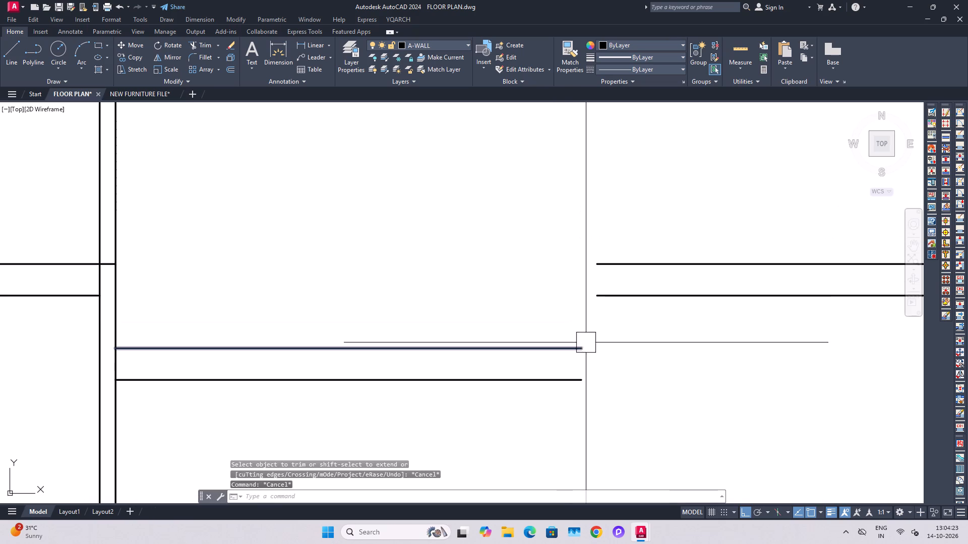
{"action": "key", "text": "l"}
{"action": "key", "text": "space"}
{"action": "left_click", "coordinate": [580, 348]}
{"action": "left_click", "coordinate": [580, 377]}
{"action": "key", "text": "Escape"}
{"action": "key", "text": "Escape"}
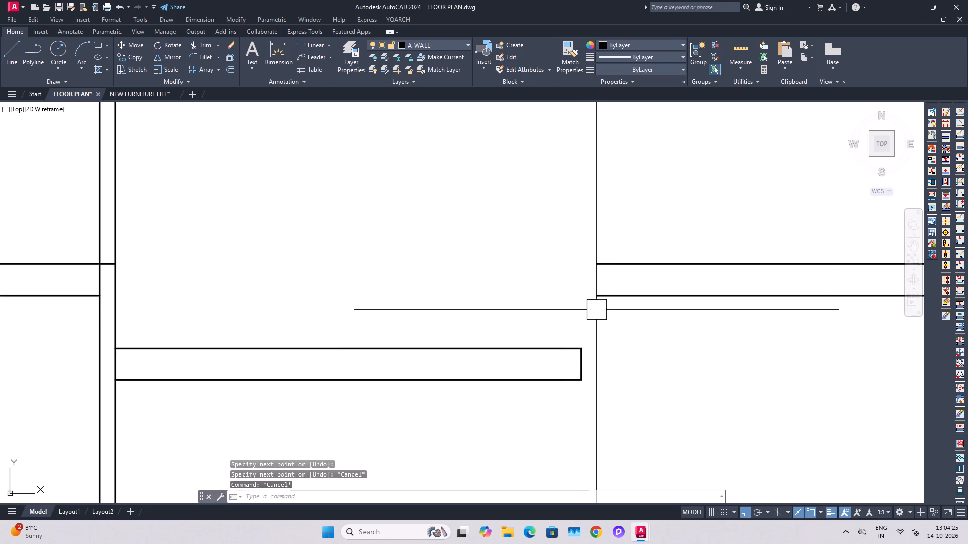
{"action": "key", "text": "l"}
{"action": "key", "text": "space"}
{"action": "left_click", "coordinate": [595, 266]}
{"action": "left_click", "coordinate": [595, 297]}
{"action": "key", "text": "Escape"}
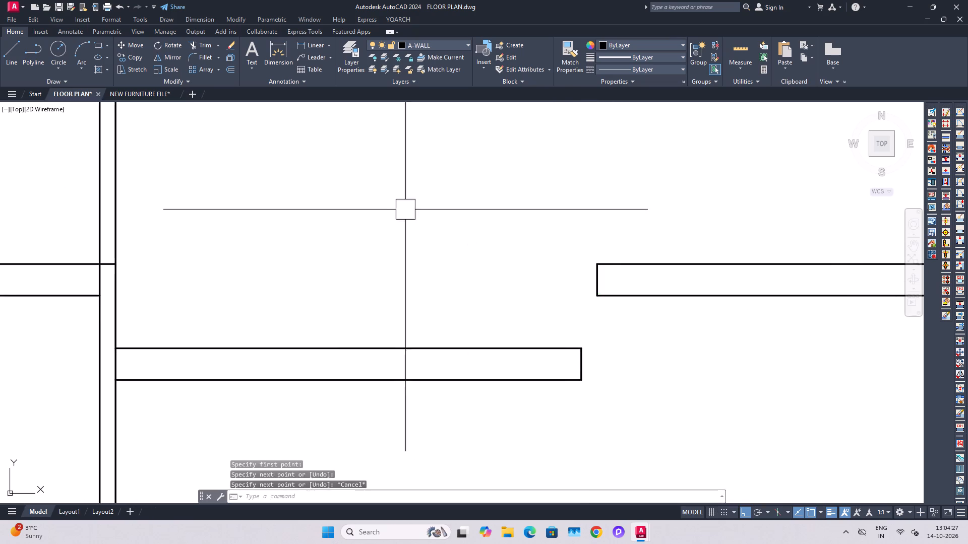
{"action": "key", "text": "Escape"}
Offset the inner line of the kitchen's top wall 2' into the kitchen.
{"action": "scroll", "coordinate": [410, 237], "scroll_direction": "down", "scroll_amount": 1}
{"action": "middle_click_drag", "start_coordinate": [593, 339], "coordinate": [587, 338]}
{"action": "key", "text": "o"}
{"action": "key", "text": "space"}
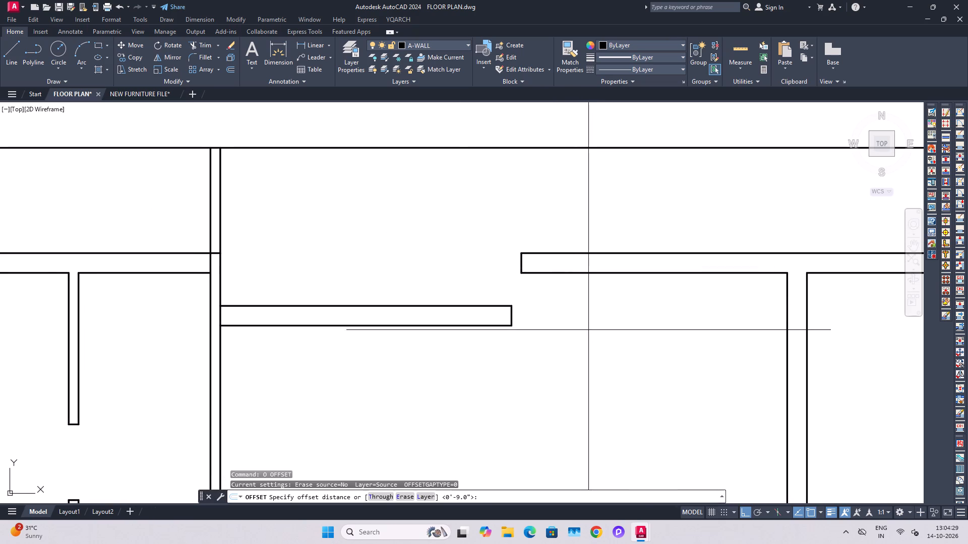
{"action": "scroll", "coordinate": [588, 330], "scroll_direction": "down", "scroll_amount": 1}
{"action": "key", "text": "Escape"}
{"action": "key", "text": "Escape"}
{"action": "type", "text": "O"}
{"action": "key", "text": "space"}
{"action": "key", "text": "2"}
{"action": "key", "text": "apostrophe"}
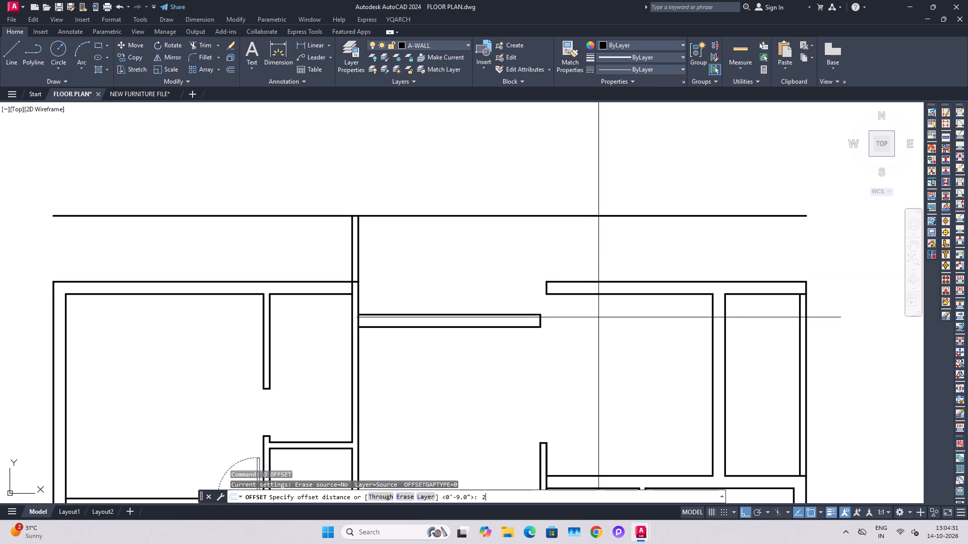
{"action": "key", "text": "Return"}
{"action": "left_click", "coordinate": [605, 302]}
{"action": "left_click", "coordinate": [610, 316]}
{"action": "scroll", "coordinate": [549, 321], "scroll_direction": "up", "scroll_amount": 4}
{"action": "key", "text": "Escape"}
{"action": "key", "text": "Escape"}
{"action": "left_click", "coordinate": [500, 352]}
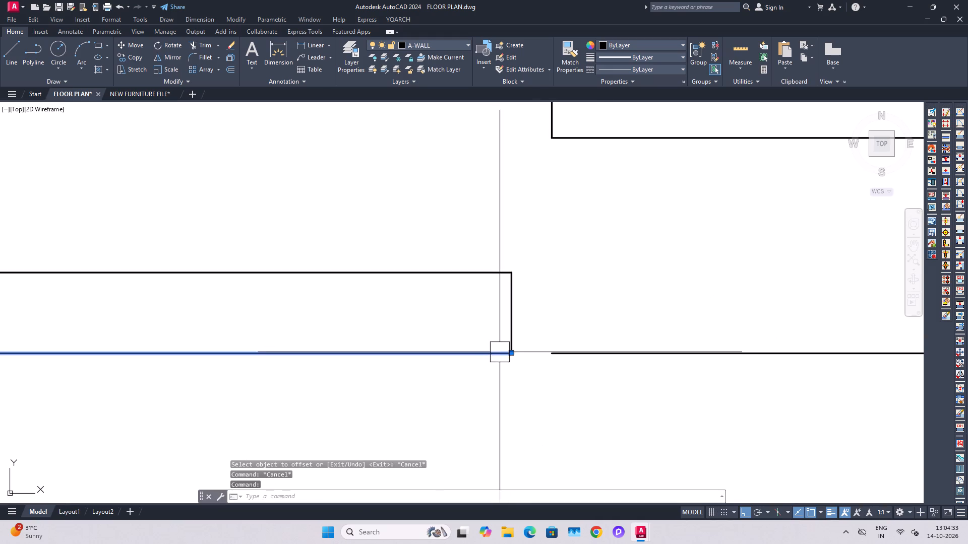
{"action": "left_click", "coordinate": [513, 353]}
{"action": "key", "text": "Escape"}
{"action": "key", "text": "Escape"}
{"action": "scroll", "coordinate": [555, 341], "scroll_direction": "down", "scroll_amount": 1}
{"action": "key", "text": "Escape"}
Draw a vertical line from the kitchen top wall's end corner down to the end of the 2' offset line.
{"action": "middle_click_drag", "start_coordinate": [588, 314], "coordinate": [607, 355]}
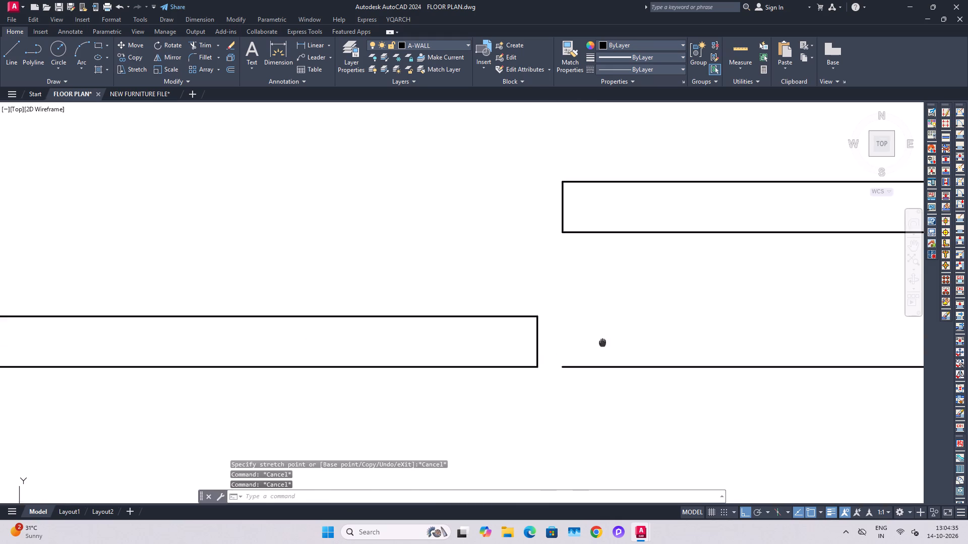
{"action": "middle_click_drag", "start_coordinate": [607, 355], "coordinate": [609, 357]}
{"action": "scroll", "coordinate": [614, 355], "scroll_direction": "down", "scroll_amount": 4}
{"action": "middle_click_drag", "start_coordinate": [649, 354], "coordinate": [776, 350]}
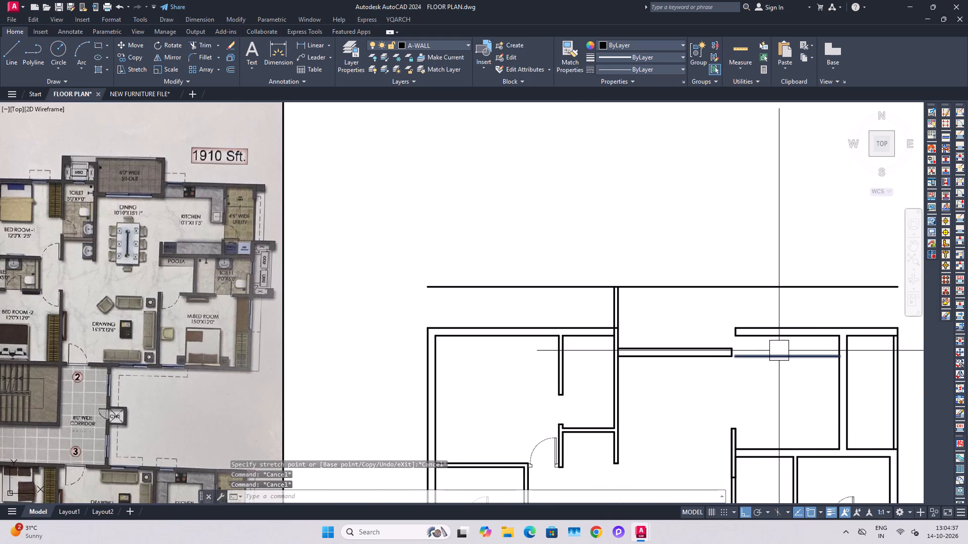
{"action": "scroll", "coordinate": [775, 365], "scroll_direction": "up", "scroll_amount": 2}
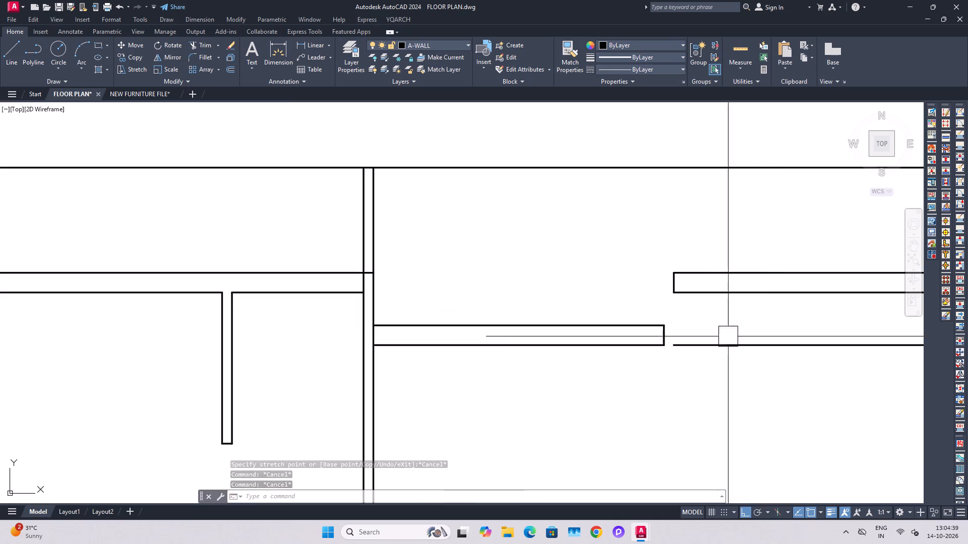
{"action": "scroll", "coordinate": [716, 322], "scroll_direction": "up", "scroll_amount": 2}
{"action": "middle_click_drag", "start_coordinate": [699, 312], "coordinate": [690, 317]}
{"action": "key", "text": "l"}
{"action": "key", "text": "space"}
{"action": "left_click", "coordinate": [601, 258]}
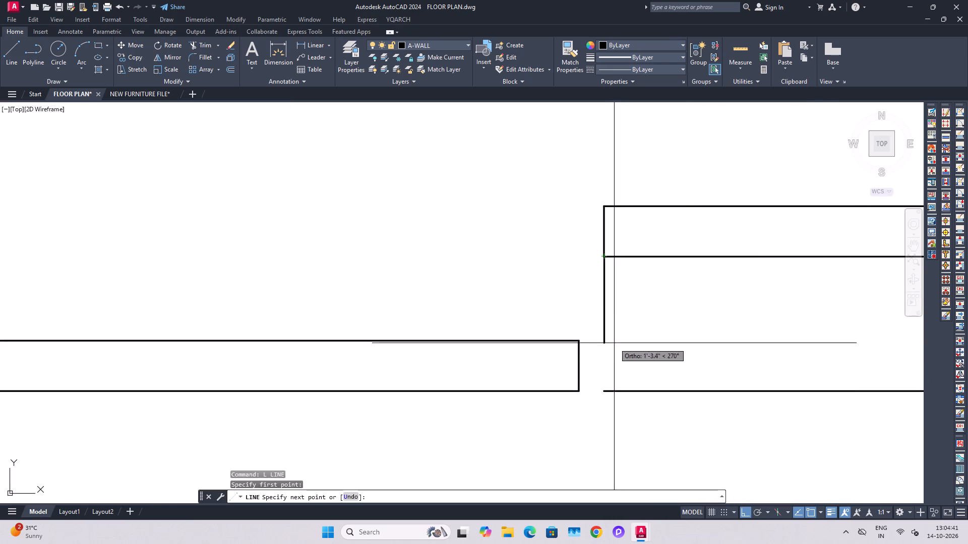
{"action": "left_click", "coordinate": [604, 390]}
{"action": "key", "text": "Escape"}
{"action": "key", "text": "Escape"}
{"action": "key", "text": "Escape"}
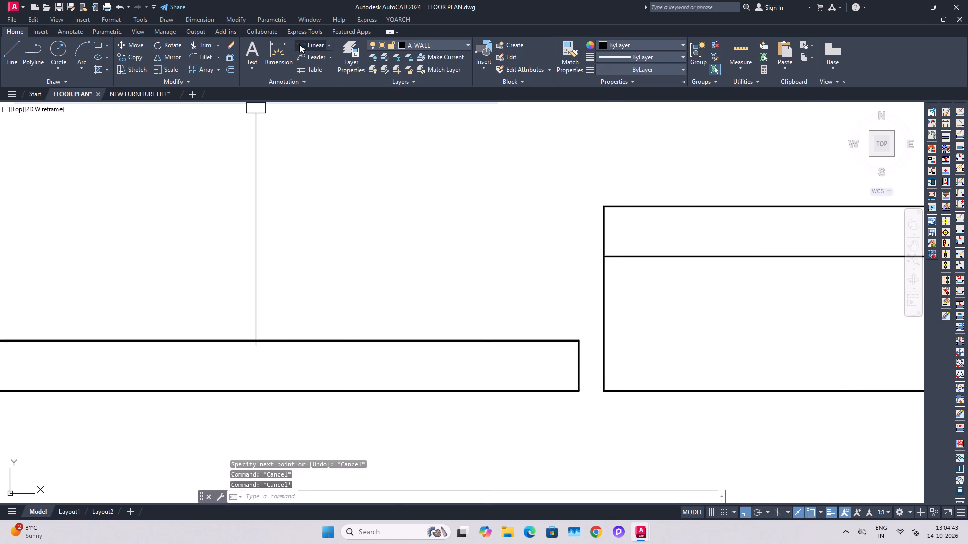
Measure the gap between the sit-out wall's end and the kitchen's vertical side line.
{"action": "left_click", "coordinate": [299, 44]}
{"action": "left_click", "coordinate": [582, 364]}
{"action": "left_click", "coordinate": [604, 364]}
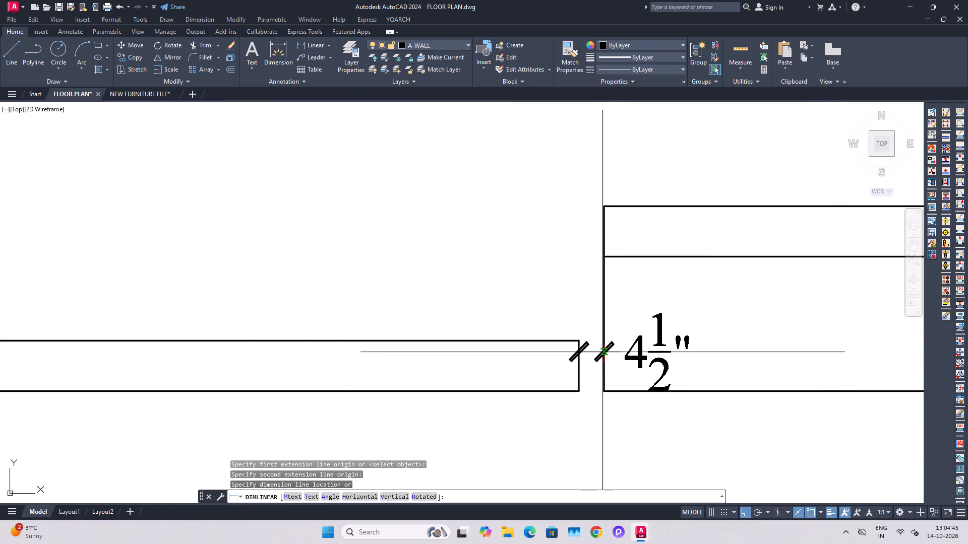
{"action": "key", "text": "Escape"}
{"action": "key", "text": "Escape"}
{"action": "left_click", "coordinate": [581, 364]}
{"action": "key", "text": "Escape"}
{"action": "key", "text": "Escape"}
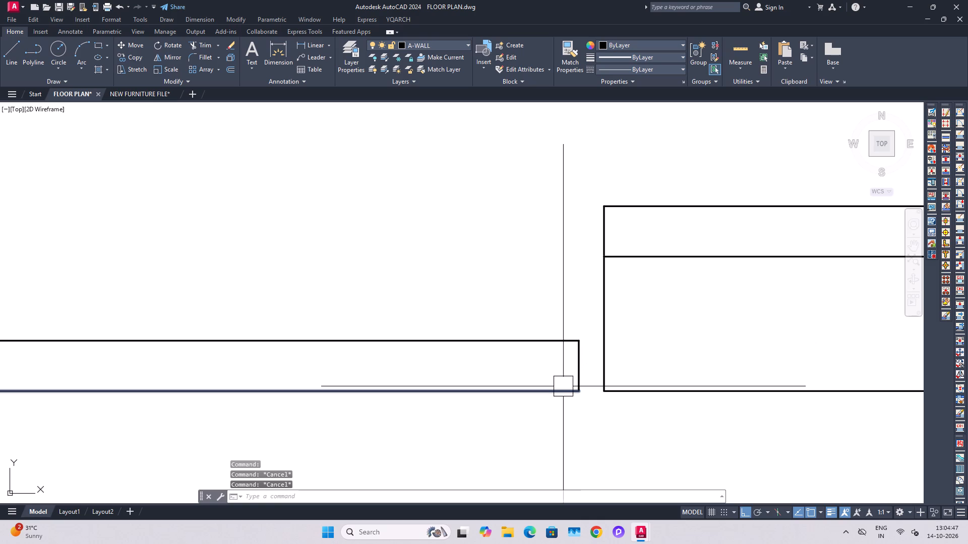
Fillet the sit-out wall's lower line with the kitchen's vertical side line at radius 0 to join them in a corner.
{"action": "type", "text": "F"}
{"action": "key", "text": "space"}
{"action": "left_click_drag", "start_coordinate": [562, 388], "coordinate": [567, 387]}
{"action": "left_click", "coordinate": [612, 372]}
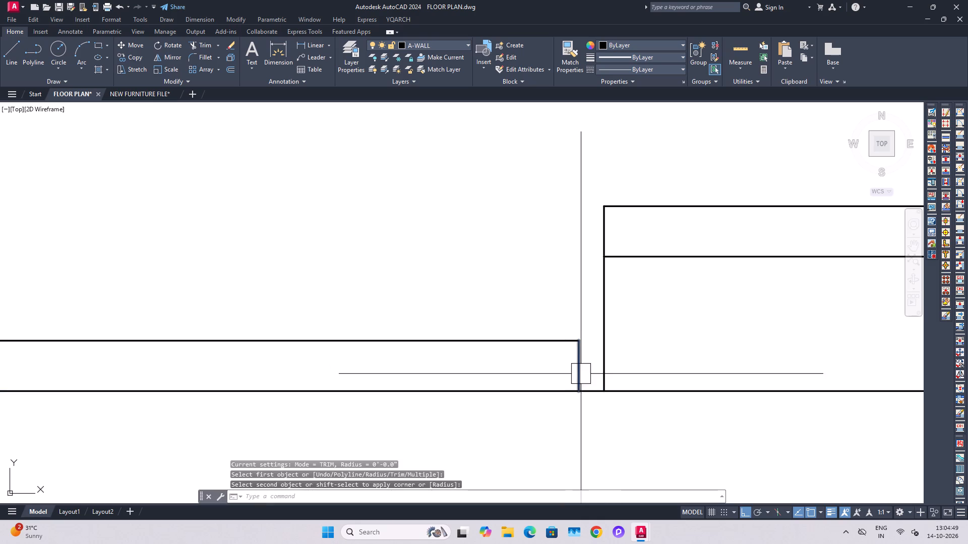
Stretch the sit-out wall's vertical end line up to the outer sit-out line.
{"action": "left_click", "coordinate": [582, 375]}
{"action": "left_click", "coordinate": [581, 343]}
{"action": "scroll", "coordinate": [586, 311], "scroll_direction": "down", "scroll_amount": 2}
{"action": "middle_click_drag", "start_coordinate": [588, 255], "coordinate": [588, 327]}
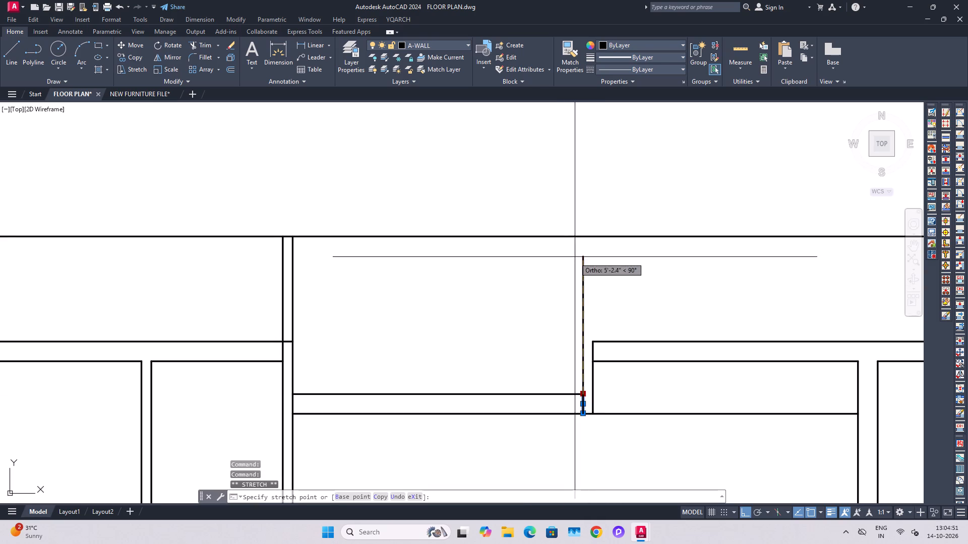
{"action": "left_click", "coordinate": [585, 239]}
{"action": "key", "text": "Escape"}
{"action": "scroll", "coordinate": [618, 316], "scroll_direction": "down", "scroll_amount": 1}
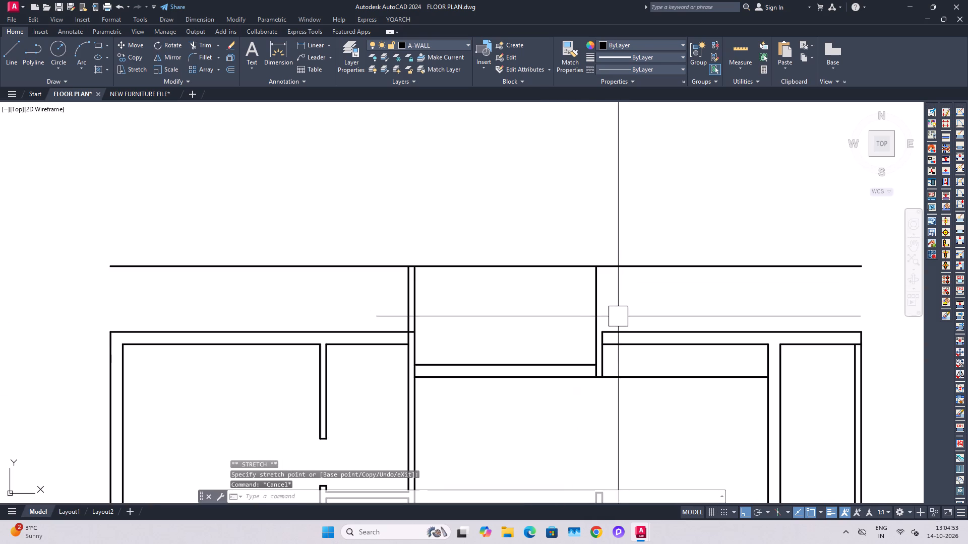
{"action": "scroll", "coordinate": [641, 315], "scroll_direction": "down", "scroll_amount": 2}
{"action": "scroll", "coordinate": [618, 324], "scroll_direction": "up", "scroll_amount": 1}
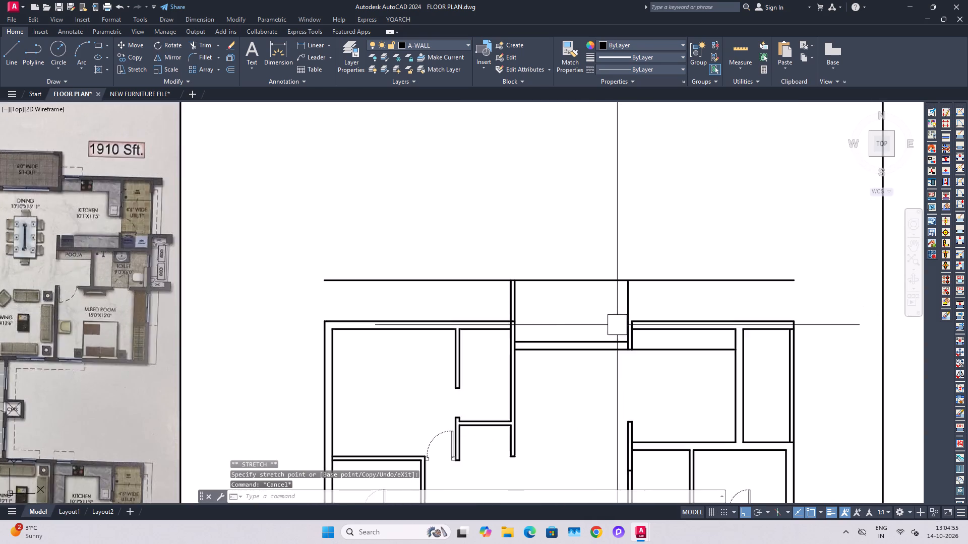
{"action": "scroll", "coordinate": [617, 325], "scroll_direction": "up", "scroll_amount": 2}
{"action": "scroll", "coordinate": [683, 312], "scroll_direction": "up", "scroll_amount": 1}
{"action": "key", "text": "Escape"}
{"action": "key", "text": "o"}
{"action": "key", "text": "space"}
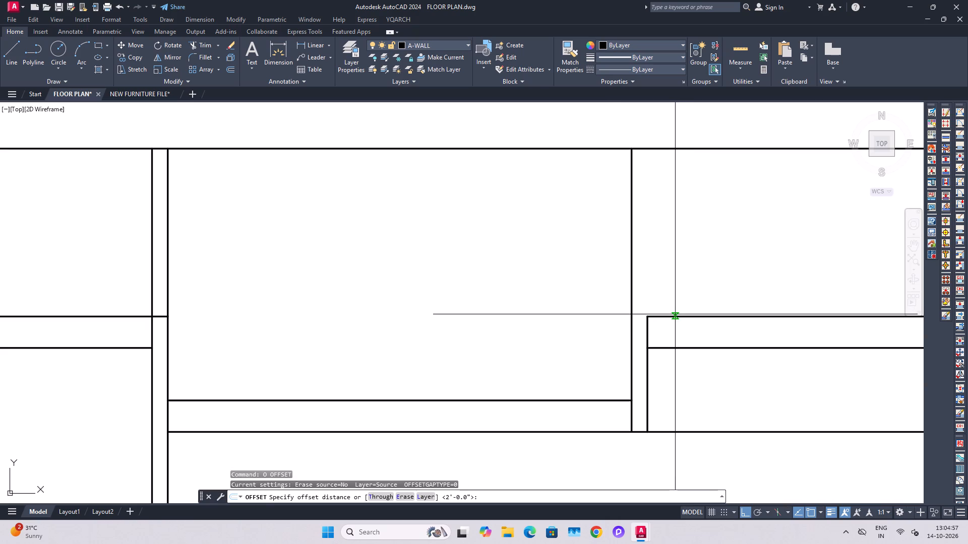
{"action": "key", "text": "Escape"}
Move the sit-out's kitchen-side inner vertical line 4.5" towards the inside of the sit-out.
{"action": "left_click", "coordinate": [633, 272]}
{"action": "key", "text": "m"}
{"action": "key", "text": "space"}
{"action": "left_click", "coordinate": [682, 263]}
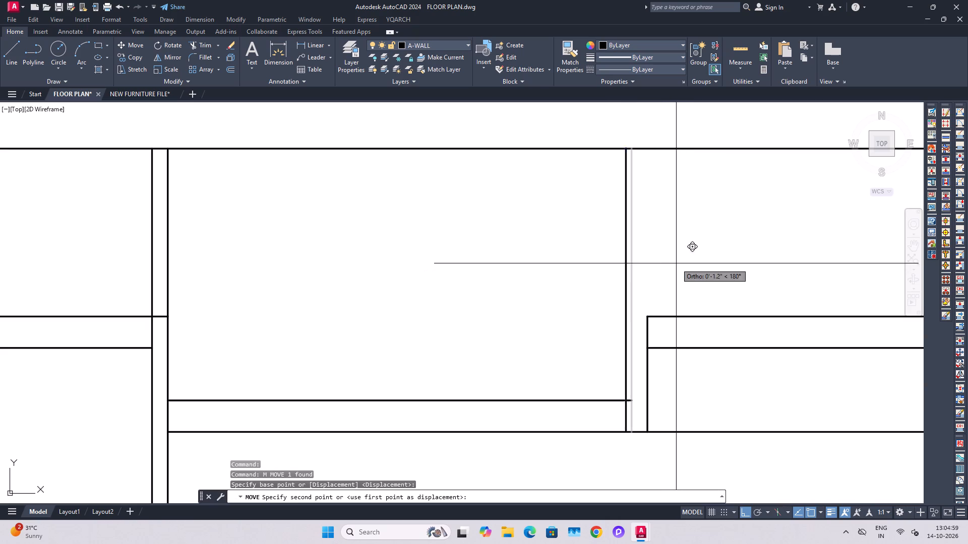
{"action": "type", "text": "4.5\""}
{"action": "key", "text": "Return"}
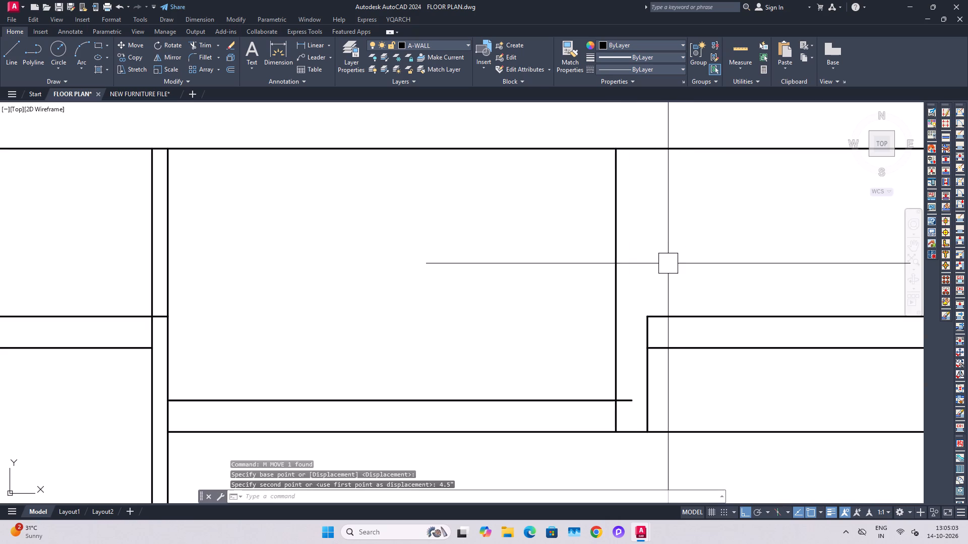
{"action": "key", "text": "Escape"}
{"action": "key", "text": "Escape"}
Extend the kitchen's vertical side line up to the outer horizontal line above the sit-out.
{"action": "type", "text": "EX"}
{"action": "key", "text": "space"}
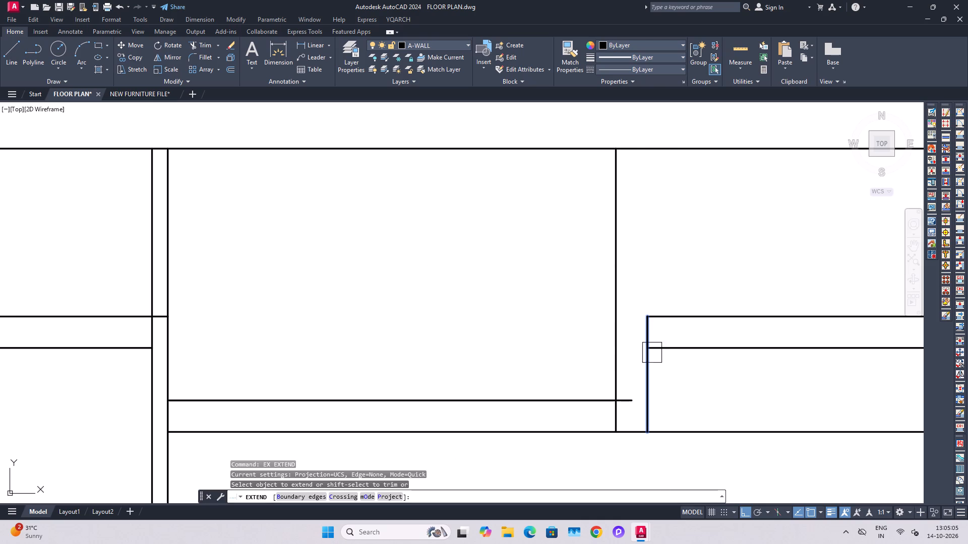
{"action": "left_click", "coordinate": [653, 373]}
{"action": "left_click", "coordinate": [648, 363]}
{"action": "key", "text": "Escape"}
{"action": "key", "text": "Escape"}
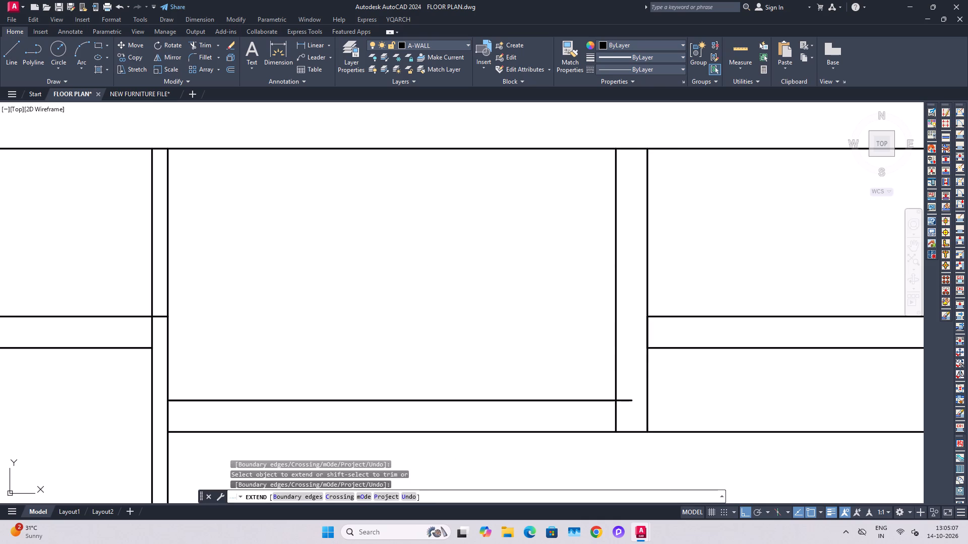
{"action": "key", "text": "Escape"}
{"action": "key", "text": "Escape"}
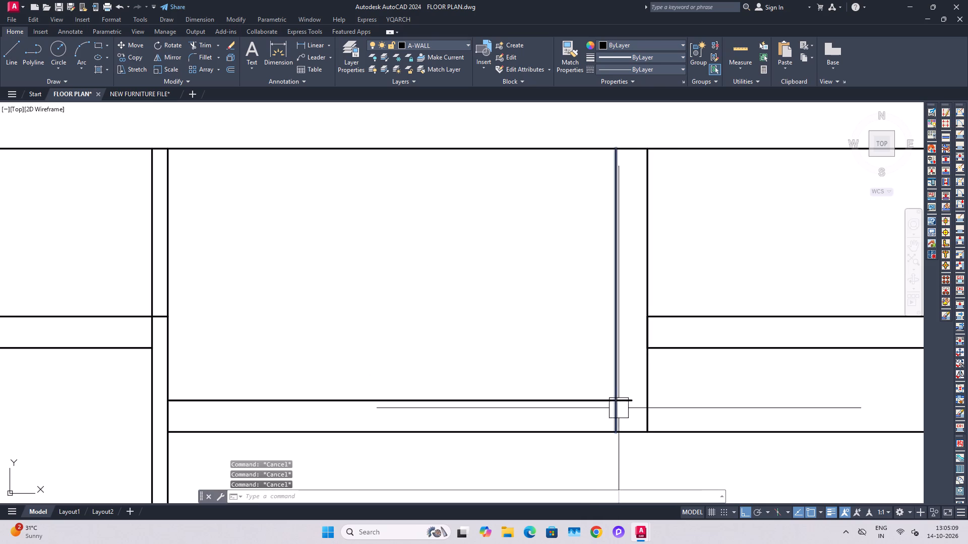
Fillet the sit-out's inner lower line with the moved kitchen-side vertical line into a square corner.
{"action": "key", "text": "f"}
{"action": "key", "text": "space"}
{"action": "left_click", "coordinate": [598, 408]}
{"action": "left_click", "coordinate": [613, 388]}
Remove the pieces of the kitchen's vertical side line between the kitchen top wall's two lines to open the junction.
{"action": "key", "text": "t"}
{"action": "key", "text": "r"}
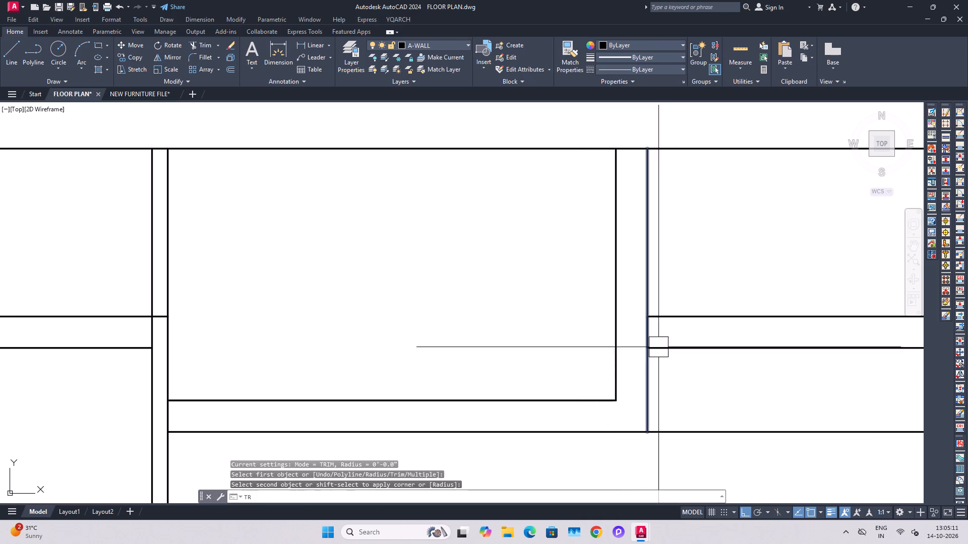
{"action": "key", "text": "space"}
{"action": "scroll", "coordinate": [648, 315], "scroll_direction": "up", "scroll_amount": 3}
{"action": "left_click", "coordinate": [652, 355]}
{"action": "key", "text": "Escape"}
{"action": "key", "text": "Escape"}
{"action": "left_click", "coordinate": [661, 368]}
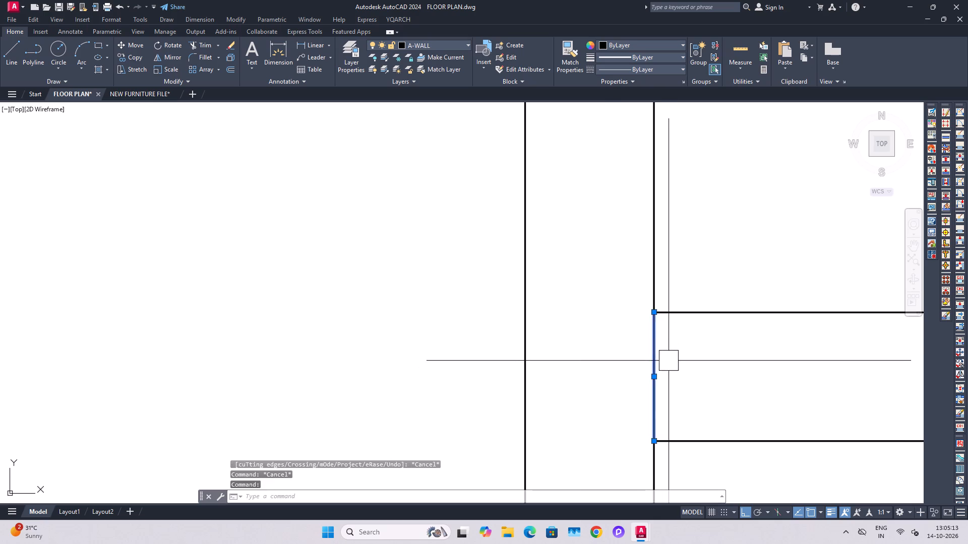
{"action": "scroll", "coordinate": [669, 361], "scroll_direction": "down", "scroll_amount": 2}
{"action": "key", "text": "Delete"}
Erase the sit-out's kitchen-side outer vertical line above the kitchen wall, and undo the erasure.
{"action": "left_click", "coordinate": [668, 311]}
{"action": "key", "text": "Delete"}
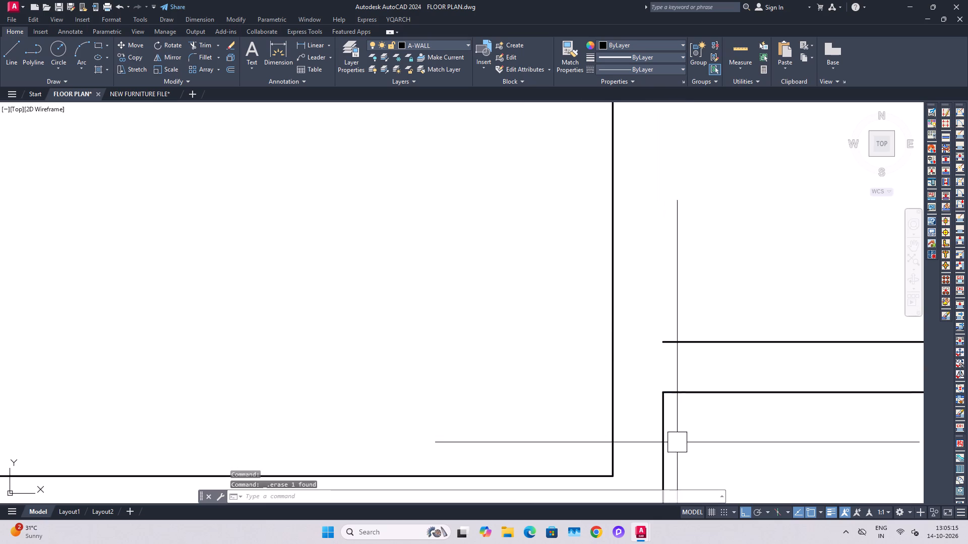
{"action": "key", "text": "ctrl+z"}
Examine the sit-out and its adjoining toilet and kitchen walls in the 1910 Sft. reference image.
{"action": "scroll", "coordinate": [684, 327], "scroll_direction": "down", "scroll_amount": 3}
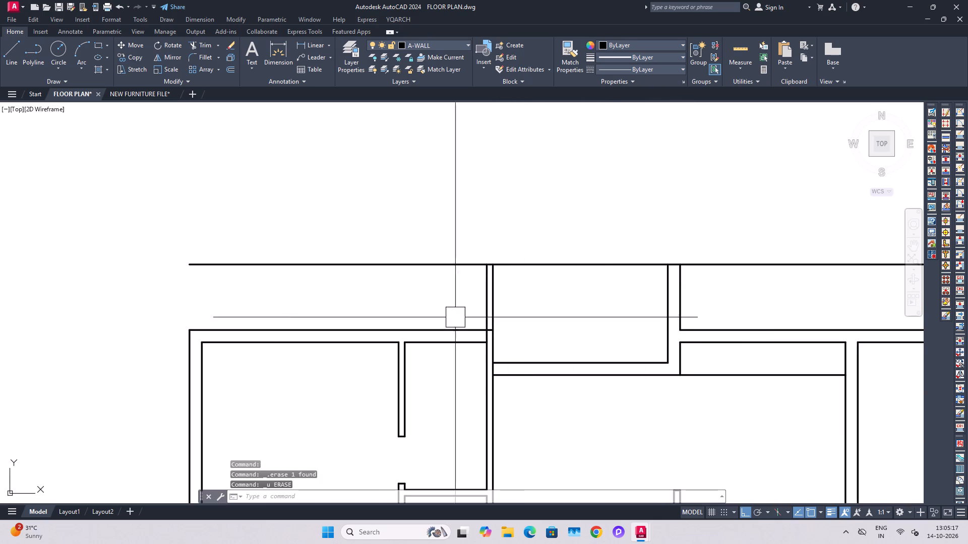
{"action": "scroll", "coordinate": [486, 325], "scroll_direction": "up", "scroll_amount": 1}
{"action": "middle_click_drag", "start_coordinate": [491, 330], "coordinate": [529, 346]}
{"action": "scroll", "coordinate": [536, 326], "scroll_direction": "down", "scroll_amount": 4}
{"action": "scroll", "coordinate": [345, 281], "scroll_direction": "up", "scroll_amount": 4}
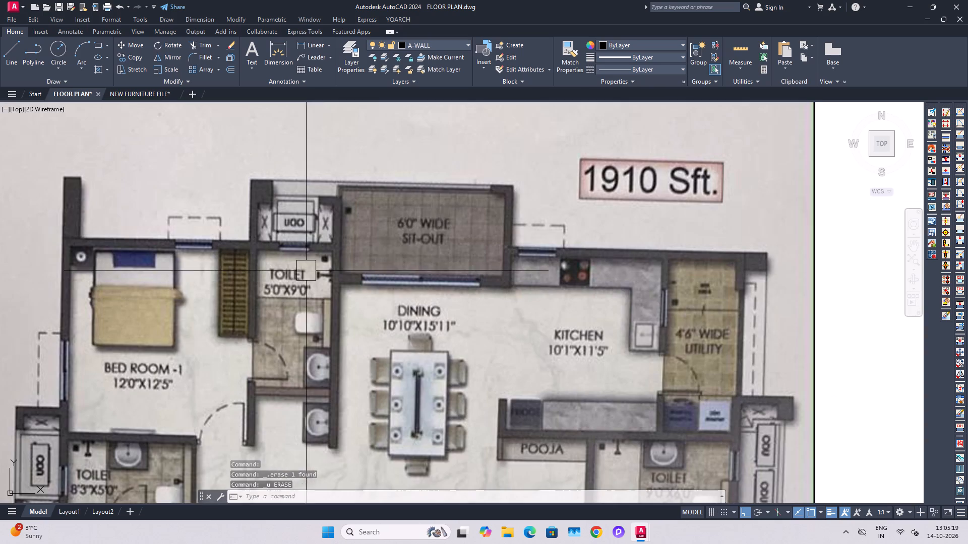
{"action": "scroll", "coordinate": [334, 221], "scroll_direction": "down", "scroll_amount": 1}
{"action": "middle_click_drag", "start_coordinate": [628, 356], "coordinate": [449, 247]}
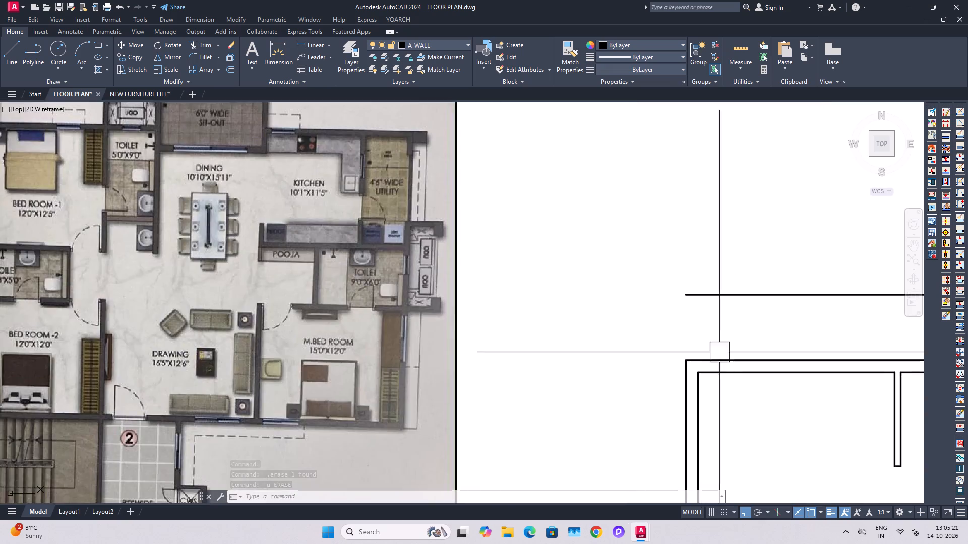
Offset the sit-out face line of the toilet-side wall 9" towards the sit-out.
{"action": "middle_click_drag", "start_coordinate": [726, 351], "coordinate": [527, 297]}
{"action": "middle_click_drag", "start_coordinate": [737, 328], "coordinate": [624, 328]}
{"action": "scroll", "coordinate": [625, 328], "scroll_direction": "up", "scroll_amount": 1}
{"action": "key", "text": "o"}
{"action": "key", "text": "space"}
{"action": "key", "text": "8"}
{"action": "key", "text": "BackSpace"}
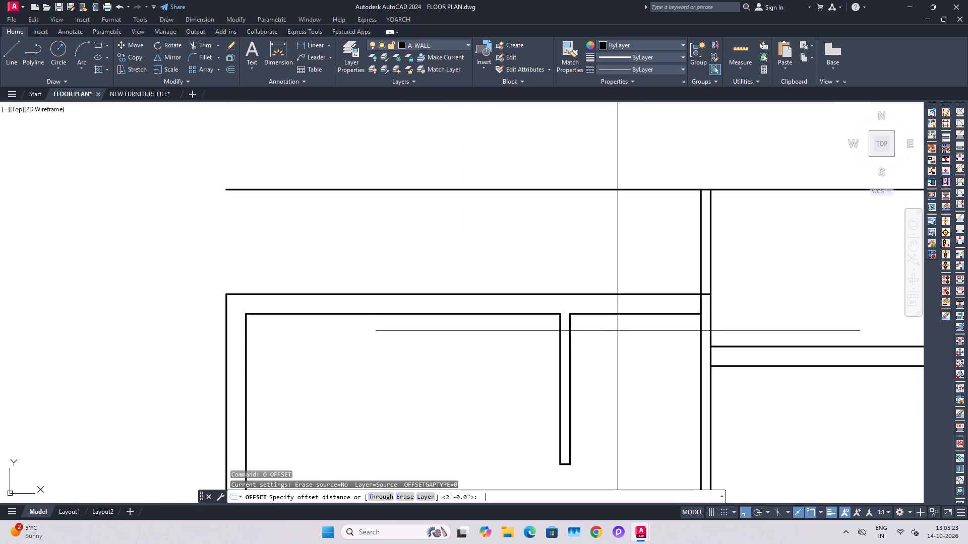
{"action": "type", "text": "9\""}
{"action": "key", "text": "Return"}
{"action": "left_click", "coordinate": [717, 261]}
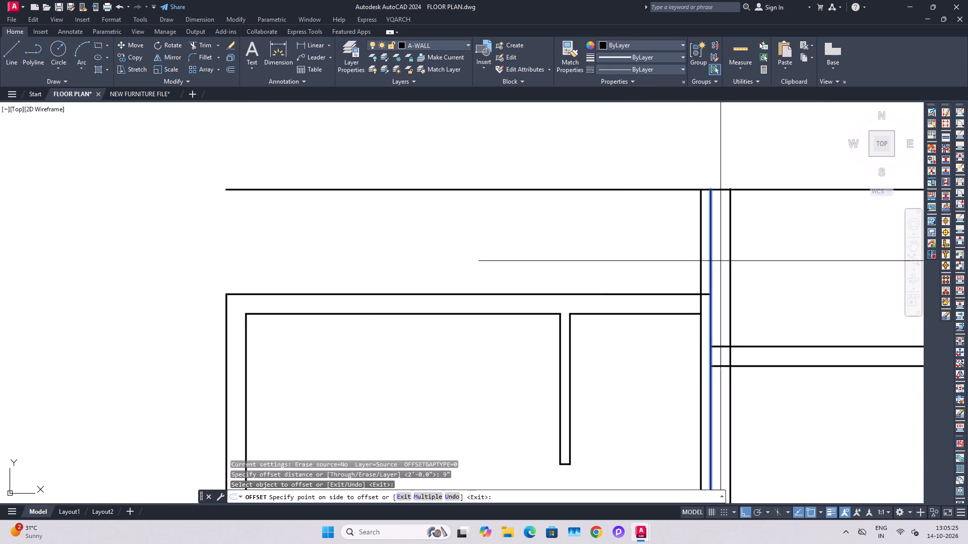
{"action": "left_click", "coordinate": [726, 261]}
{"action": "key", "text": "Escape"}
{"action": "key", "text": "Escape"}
Trim the toilet-side wall's face line between the two lines of the sit-out's lower wall.
{"action": "key", "text": "t"}
{"action": "key", "text": "r"}
{"action": "key", "text": "space"}
{"action": "scroll", "coordinate": [719, 376], "scroll_direction": "up", "scroll_amount": 2}
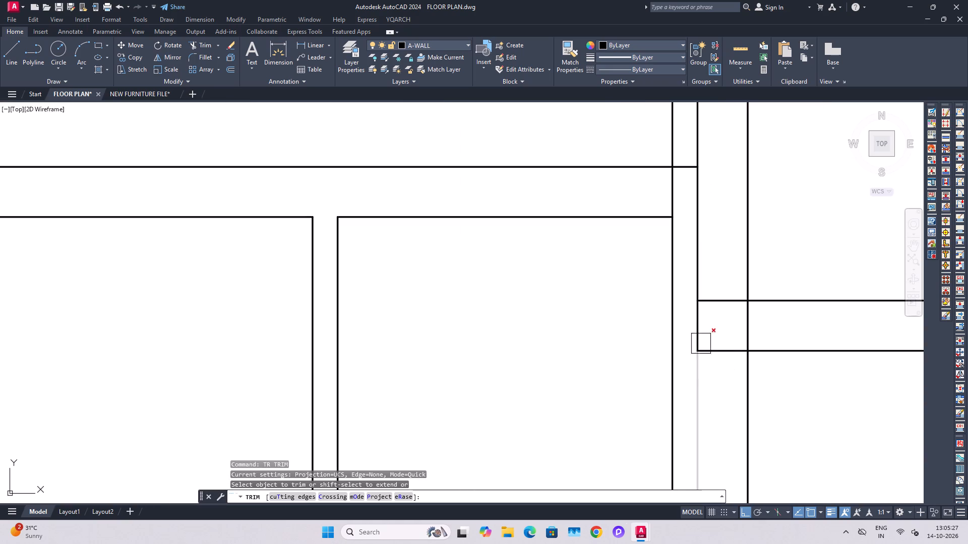
{"action": "left_click_drag", "start_coordinate": [700, 339], "coordinate": [708, 337]}
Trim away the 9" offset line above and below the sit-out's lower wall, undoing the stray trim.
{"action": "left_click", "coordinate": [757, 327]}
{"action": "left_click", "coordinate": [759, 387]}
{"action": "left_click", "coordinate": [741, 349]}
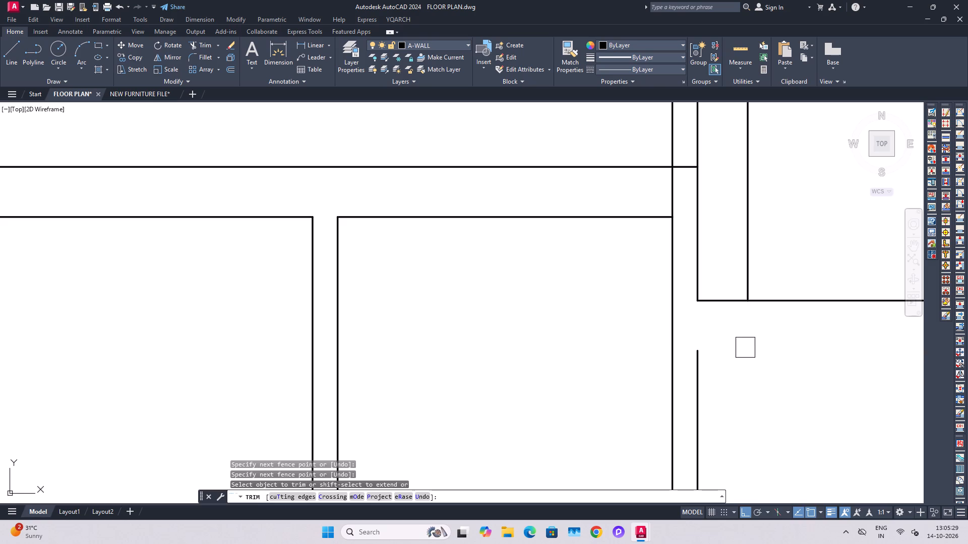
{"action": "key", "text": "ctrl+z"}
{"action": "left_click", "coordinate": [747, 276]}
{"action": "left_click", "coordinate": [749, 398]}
Trim the crossing lines where the toilet's top wall meets the sit-out's side wall.
{"action": "middle_click_drag", "start_coordinate": [723, 201], "coordinate": [676, 356]}
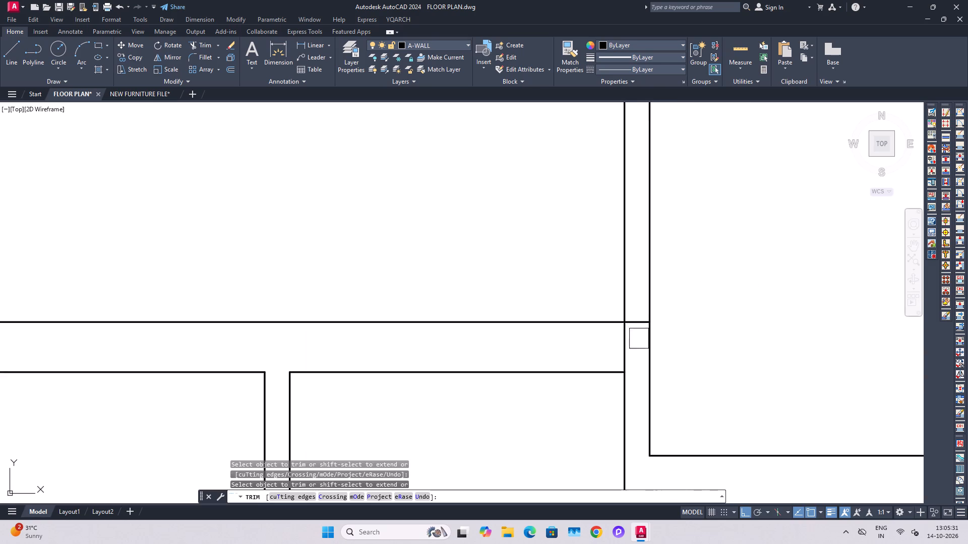
{"action": "scroll", "coordinate": [629, 325], "scroll_direction": "up", "scroll_amount": 2}
{"action": "left_click", "coordinate": [648, 320]}
{"action": "left_click", "coordinate": [615, 369]}
{"action": "key", "text": "Escape"}
Erase the long horizontal line running along the top of the sit-out.
{"action": "scroll", "coordinate": [575, 351], "scroll_direction": "down", "scroll_amount": 4}
{"action": "middle_click_drag", "start_coordinate": [714, 302], "coordinate": [643, 364]}
{"action": "left_click", "coordinate": [414, 308]}
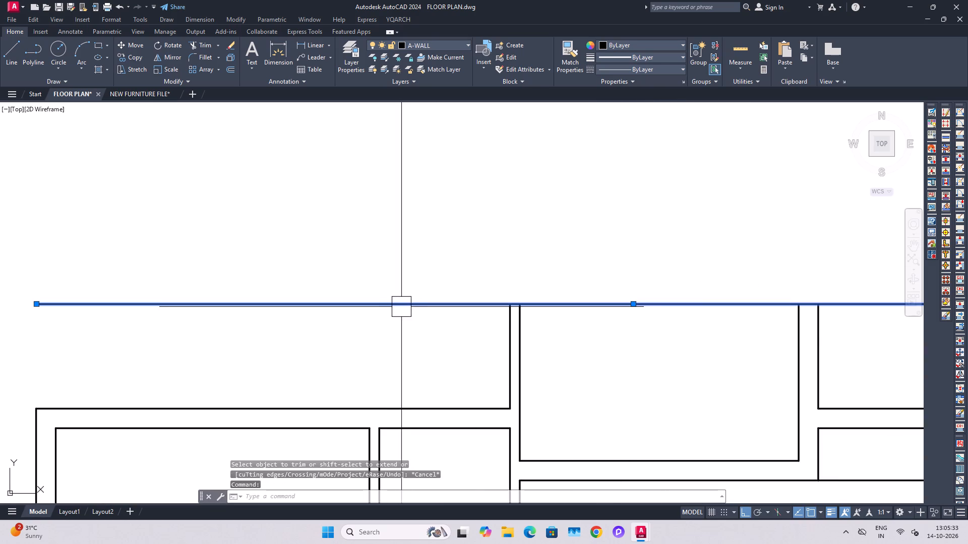
{"action": "key", "text": "End"}
{"action": "key", "text": "Delete"}
Move the sit-out's toilet-side inner vertical line 4.5" towards the inside of the sit-out.
{"action": "middle_click_drag", "start_coordinate": [745, 335], "coordinate": [678, 316]}
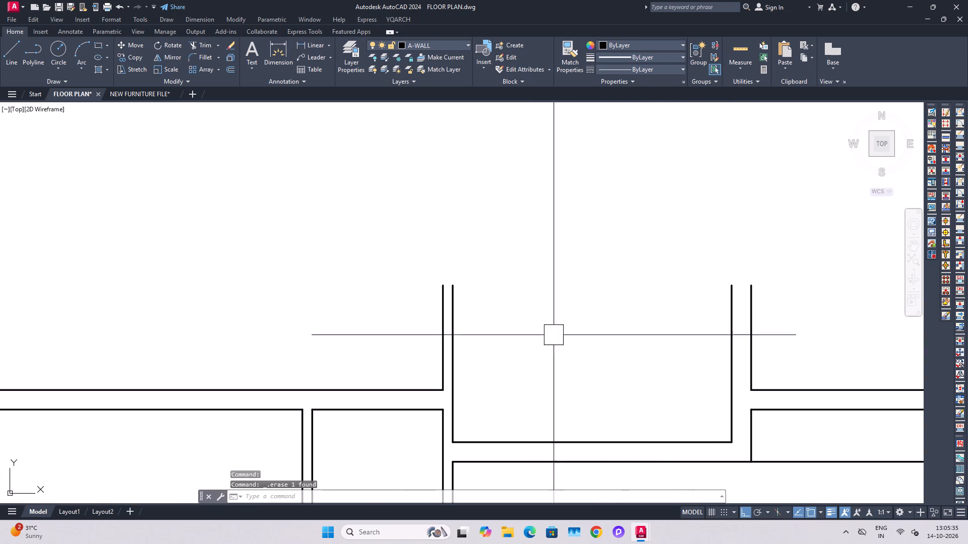
{"action": "key", "text": "Escape"}
{"action": "key", "text": "Escape"}
{"action": "left_click", "coordinate": [459, 340]}
{"action": "key", "text": "m"}
{"action": "key", "text": "space"}
{"action": "left_click", "coordinate": [504, 348]}
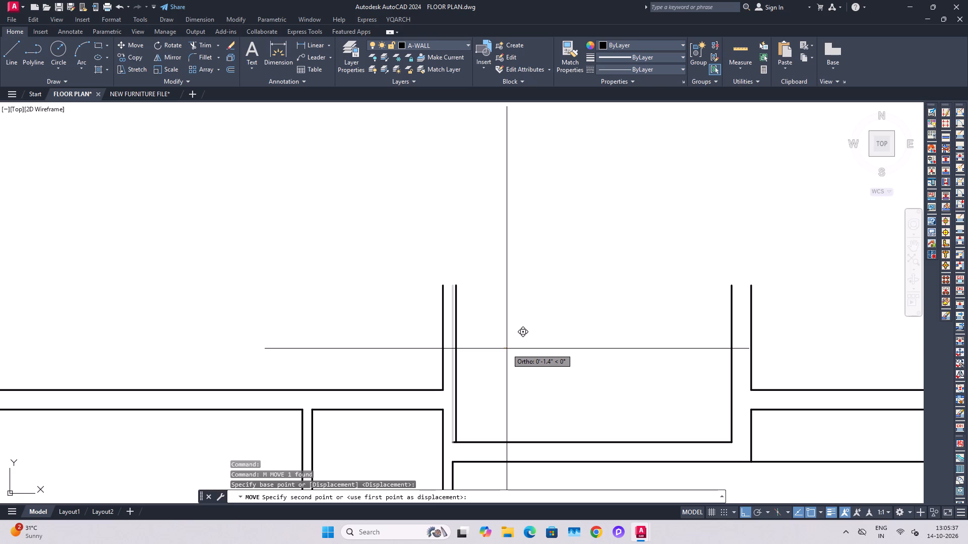
{"action": "type", "text": "4.5\""}
{"action": "key", "text": "Return"}
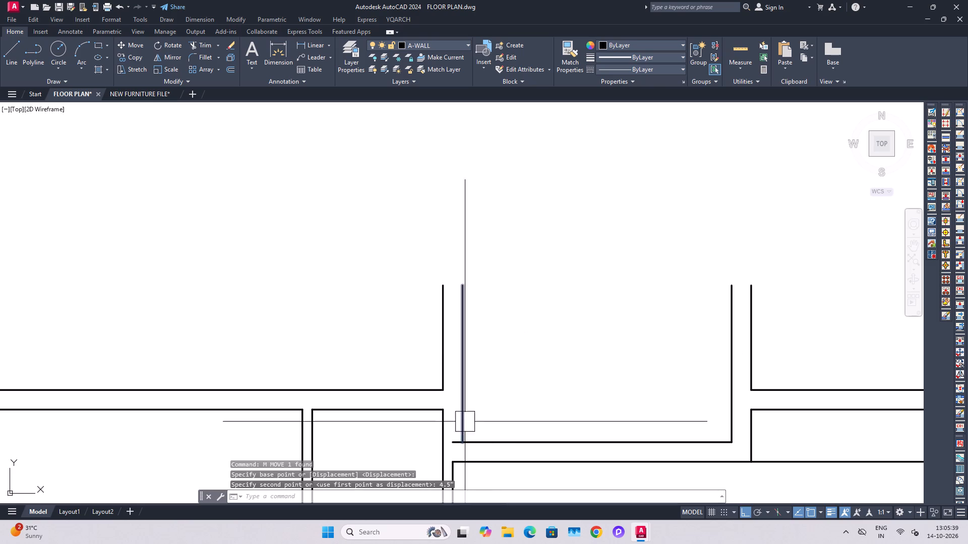
Trim the stub of the sit-out's inner lower line that projects past the moved toilet-side vertical line.
{"action": "scroll", "coordinate": [453, 462], "scroll_direction": "up", "scroll_amount": 1}
{"action": "key", "text": "Escape"}
{"action": "key", "text": "Escape"}
{"action": "key", "text": "t"}
{"action": "key", "text": "r"}
{"action": "key", "text": "space"}
{"action": "left_click", "coordinate": [449, 434]}
{"action": "middle_click_drag", "start_coordinate": [496, 297], "coordinate": [510, 392]}
{"action": "key", "text": "Escape"}
{"action": "key", "text": "Escape"}
Draw a horizontal line across the sit-out's open top between the outer ends of its two side walls.
{"action": "scroll", "coordinate": [625, 343], "scroll_direction": "down", "scroll_amount": 2}
{"action": "middle_click_drag", "start_coordinate": [625, 344], "coordinate": [554, 354]}
{"action": "key", "text": "l"}
{"action": "key", "text": "space"}
{"action": "left_click", "coordinate": [488, 330]}
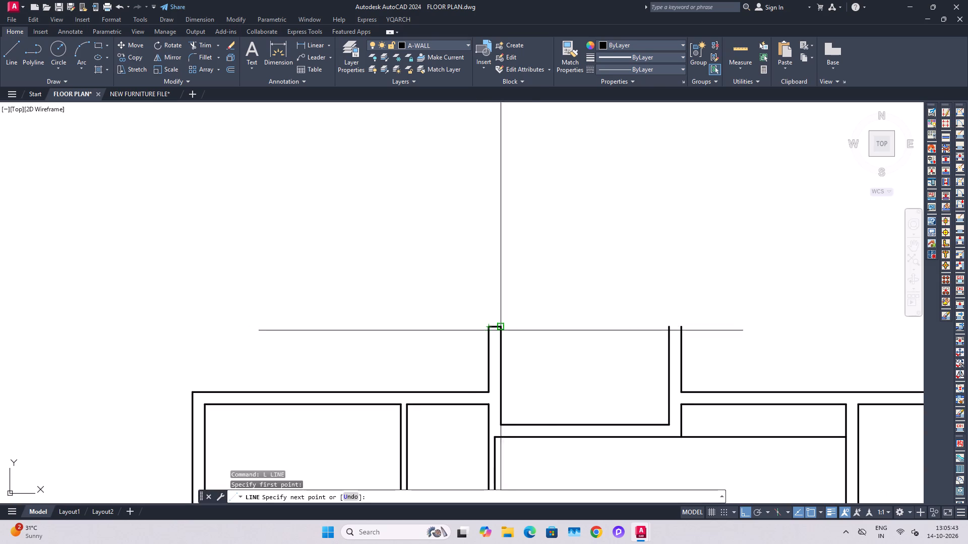
{"action": "left_click", "coordinate": [683, 330]}
{"action": "key", "text": "Escape"}
{"action": "key", "text": "Escape"}
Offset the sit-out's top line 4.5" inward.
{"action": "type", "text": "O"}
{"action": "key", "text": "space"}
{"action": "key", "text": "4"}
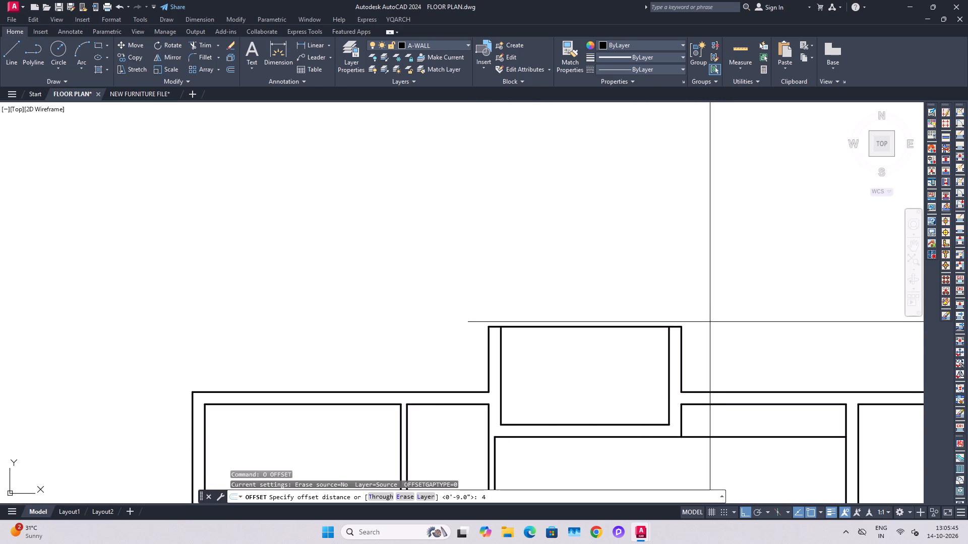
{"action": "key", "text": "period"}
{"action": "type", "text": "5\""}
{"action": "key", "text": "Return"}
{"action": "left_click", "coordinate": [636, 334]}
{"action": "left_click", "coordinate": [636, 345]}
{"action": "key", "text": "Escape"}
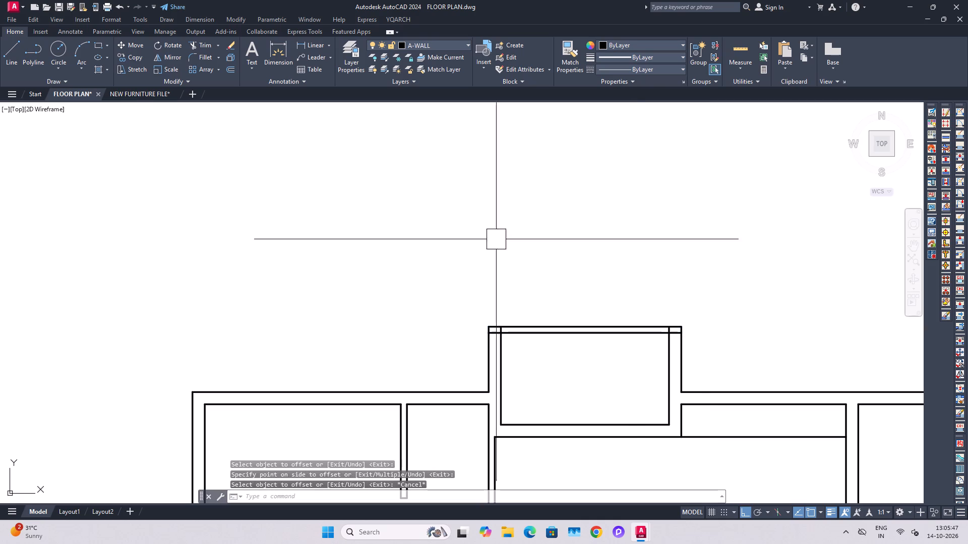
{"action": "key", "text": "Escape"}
Measure the sit-out's depth from its inner lower line to the top line with a linear dimension, and erase the dimension.
{"action": "left_click", "coordinate": [302, 46]}
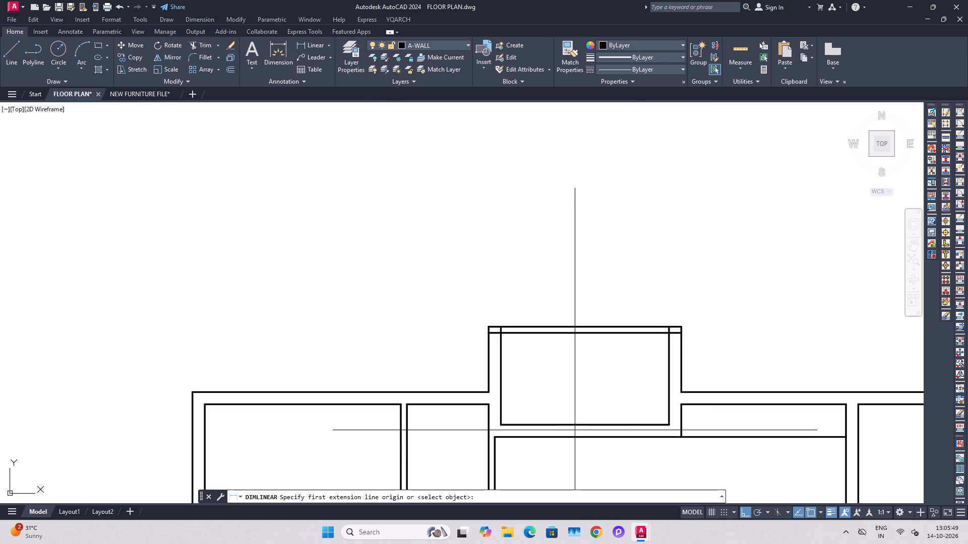
{"action": "left_click_drag", "start_coordinate": [575, 427], "coordinate": [573, 416]}
{"action": "left_click", "coordinate": [579, 326]}
{"action": "left_click", "coordinate": [579, 348]}
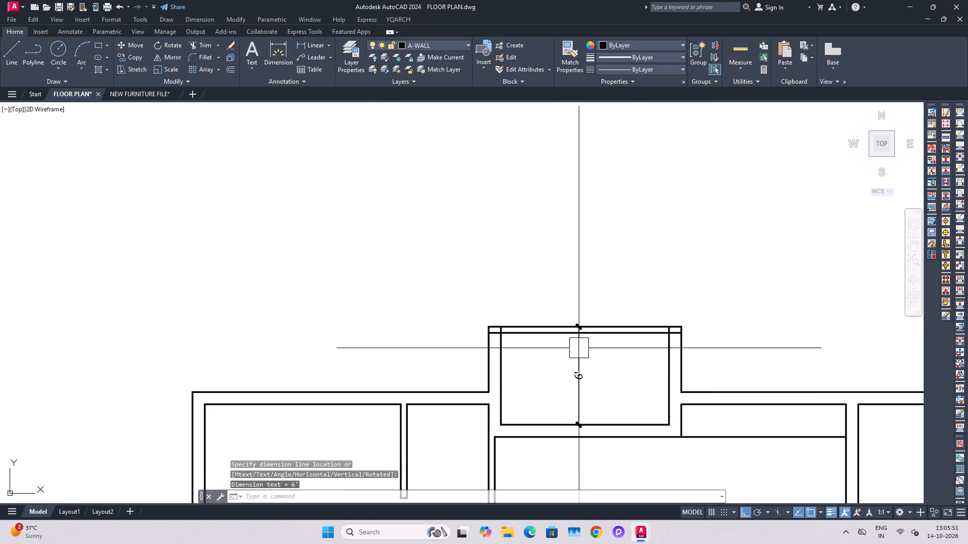
{"action": "scroll", "coordinate": [580, 355], "scroll_direction": "up", "scroll_amount": 2}
{"action": "left_click", "coordinate": [577, 346]}
{"action": "key", "text": "Delete"}
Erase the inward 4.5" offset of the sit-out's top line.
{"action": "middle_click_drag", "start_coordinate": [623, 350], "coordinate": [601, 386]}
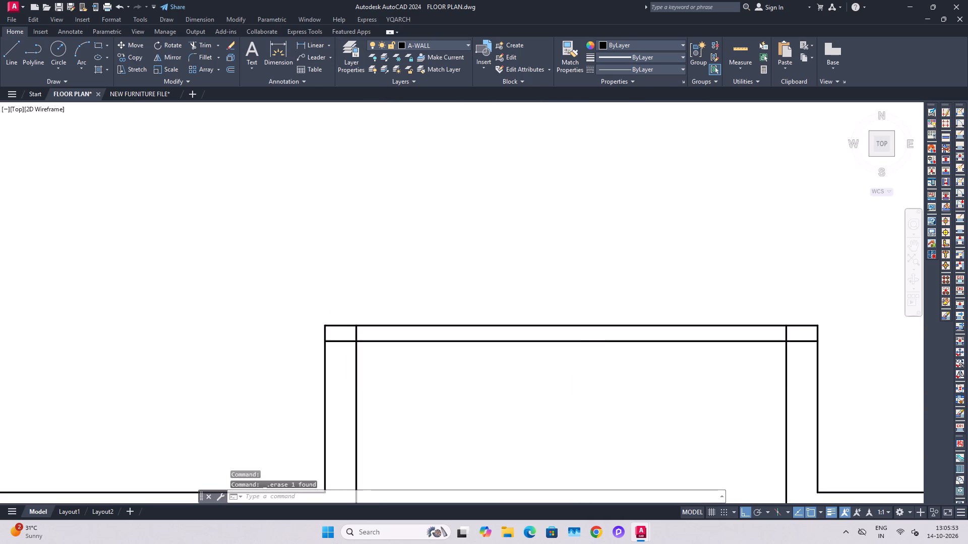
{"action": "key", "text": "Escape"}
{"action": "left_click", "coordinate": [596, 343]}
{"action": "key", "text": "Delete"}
Offset the sit-out's top line 4.5" outward.
{"action": "type", "text": "O 4.5\""}
{"action": "key", "text": "Return"}
{"action": "left_click_drag", "start_coordinate": [580, 331], "coordinate": [581, 319]}
{"action": "left_click", "coordinate": [579, 298]}
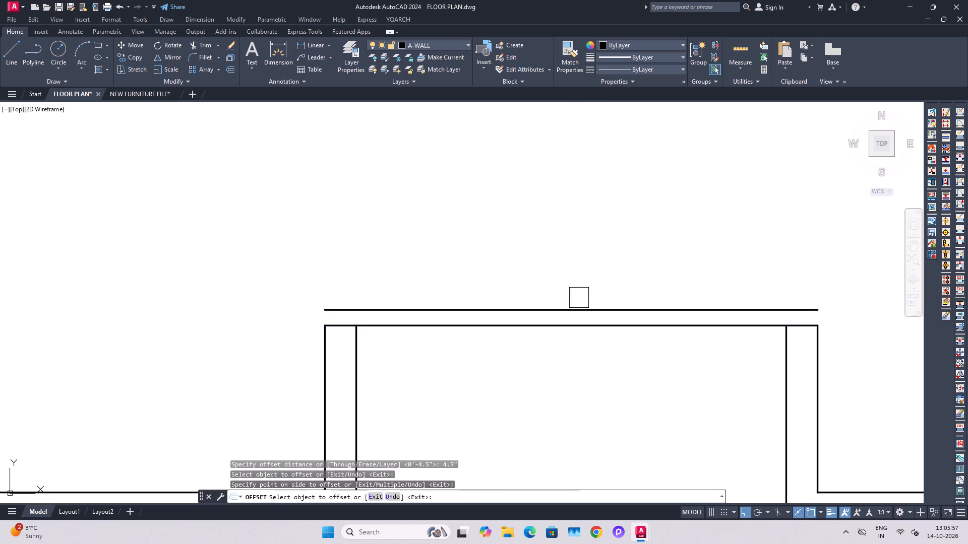
{"action": "key", "text": "Escape"}
{"action": "key", "text": "Escape"}
Extend the four vertical lines of the sit-out's side walls up to the new outer top line.
{"action": "type", "text": "EX"}
{"action": "key", "text": "space"}
{"action": "left_click", "coordinate": [329, 367]}
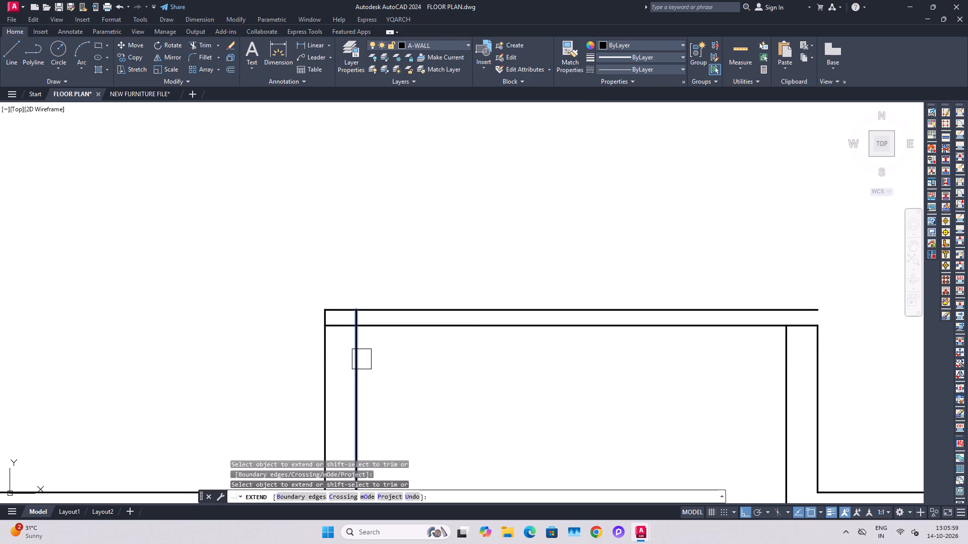
{"action": "left_click", "coordinate": [361, 359]}
{"action": "left_click", "coordinate": [789, 373]}
{"action": "left_click", "coordinate": [831, 361]}
{"action": "left_click", "coordinate": [814, 358]}
{"action": "key", "text": "Escape"}
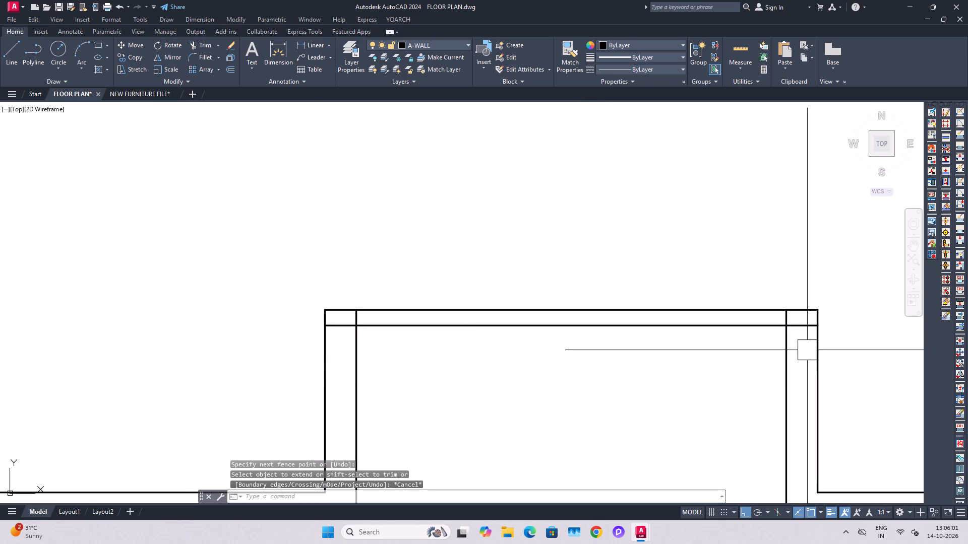
{"action": "key", "text": "Escape"}
Trim the overlapping wall-line ends at the sit-out's two upper corners.
{"action": "key", "text": "t"}
{"action": "key", "text": "r"}
{"action": "key", "text": "space"}
{"action": "scroll", "coordinate": [804, 338], "scroll_direction": "up", "scroll_amount": 1}
{"action": "left_click", "coordinate": [805, 318]}
{"action": "scroll", "coordinate": [778, 307], "scroll_direction": "up", "scroll_amount": 2}
{"action": "left_click", "coordinate": [777, 305]}
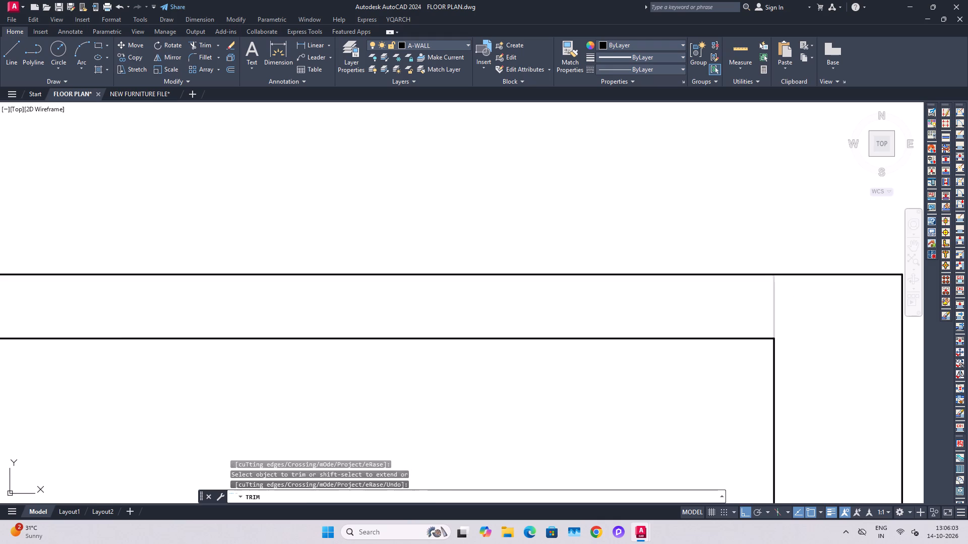
{"action": "scroll", "coordinate": [827, 338], "scroll_direction": "down", "scroll_amount": 4}
{"action": "scroll", "coordinate": [539, 366], "scroll_direction": "up", "scroll_amount": 1}
{"action": "scroll", "coordinate": [542, 316], "scroll_direction": "up", "scroll_amount": 1}
{"action": "left_click", "coordinate": [541, 335]}
{"action": "scroll", "coordinate": [539, 334], "scroll_direction": "down", "scroll_amount": 3}
{"action": "middle_click_drag", "start_coordinate": [667, 392], "coordinate": [581, 392]}
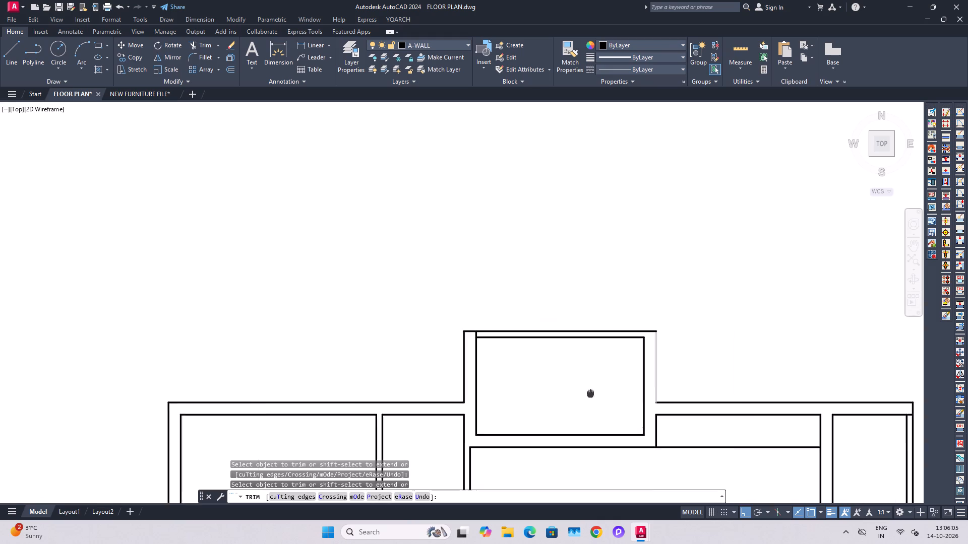
{"action": "middle_click_drag", "start_coordinate": [581, 392], "coordinate": [582, 389]}
{"action": "scroll", "coordinate": [612, 347], "scroll_direction": "up", "scroll_amount": 3}
{"action": "key", "text": "Escape"}
{"action": "key", "text": "Escape"}
Extend the inner line of the sit-out's kitchen-side wall up to the outer top line.
{"action": "type", "text": "EX"}
{"action": "key", "text": "space"}
{"action": "left_click", "coordinate": [713, 354]}
{"action": "key", "text": "Escape"}
{"action": "key", "text": "Escape"}
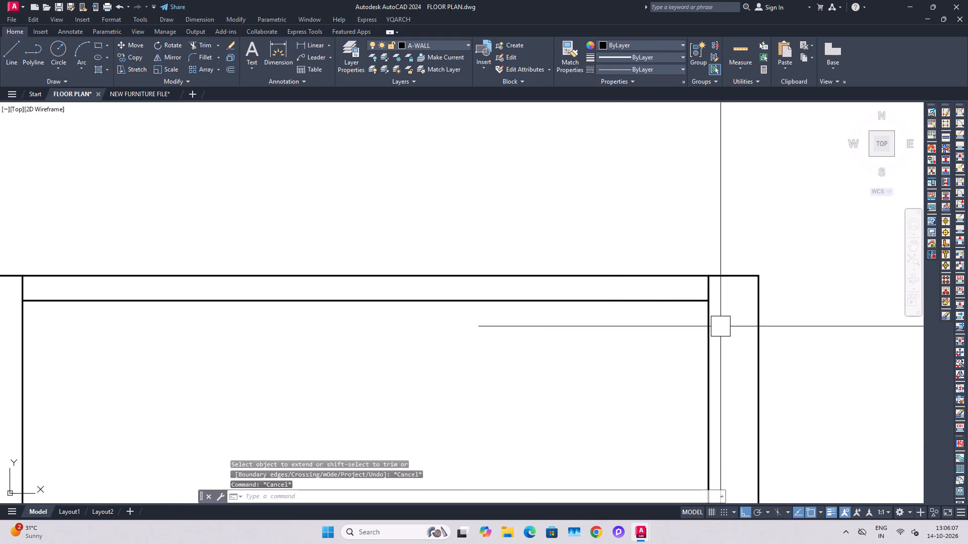
Save the drawing.
{"action": "scroll", "coordinate": [720, 326], "scroll_direction": "down", "scroll_amount": 5}
{"action": "middle_click_drag", "start_coordinate": [700, 371], "coordinate": [623, 344]}
{"action": "key", "text": "ctrl+s"}
Erase the two long vertical lines running through the drawing room and master bedroom partition past the plan's bottom wall.
{"action": "scroll", "coordinate": [243, 219], "scroll_direction": "up", "scroll_amount": 2}
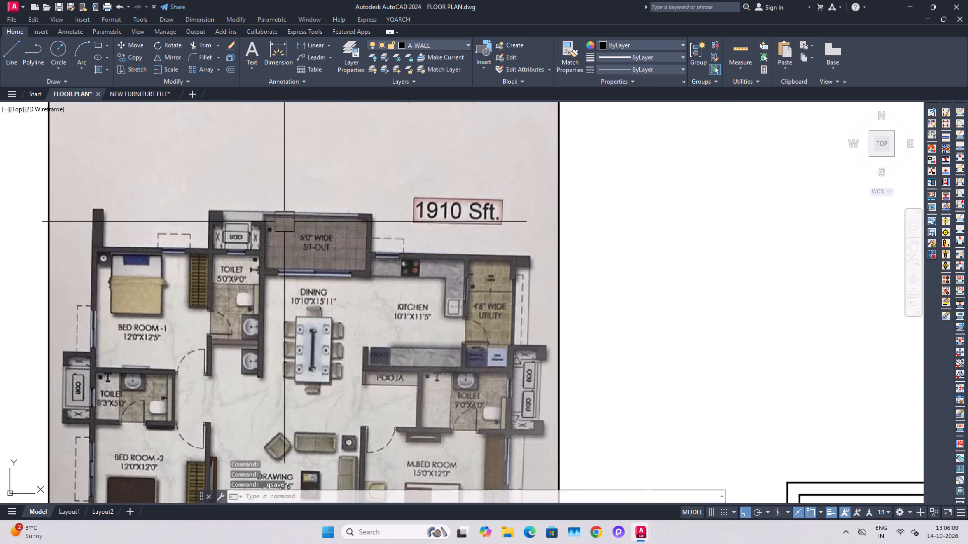
{"action": "scroll", "coordinate": [351, 163], "scroll_direction": "down", "scroll_amount": 3}
{"action": "middle_click", "coordinate": [560, 305]}
{"action": "scroll", "coordinate": [576, 353], "scroll_direction": "up", "scroll_amount": 1}
{"action": "middle_click_drag", "start_coordinate": [582, 333], "coordinate": [583, 328]}
{"action": "middle_click_drag", "start_coordinate": [592, 339], "coordinate": [604, 287]}
{"action": "scroll", "coordinate": [604, 287], "scroll_direction": "up", "scroll_amount": 1}
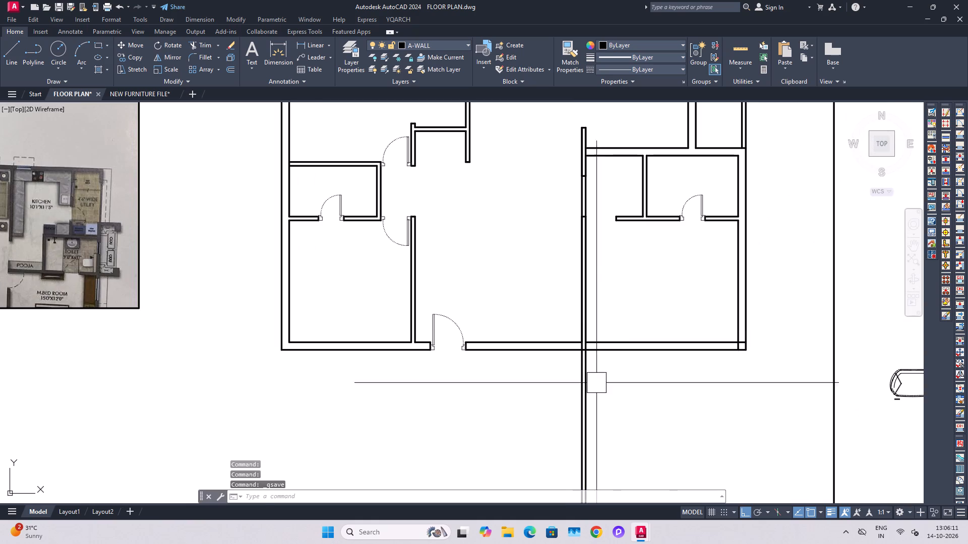
{"action": "left_click_drag", "start_coordinate": [596, 387], "coordinate": [589, 387]}
{"action": "left_click", "coordinate": [547, 394]}
{"action": "key", "text": "Delete"}
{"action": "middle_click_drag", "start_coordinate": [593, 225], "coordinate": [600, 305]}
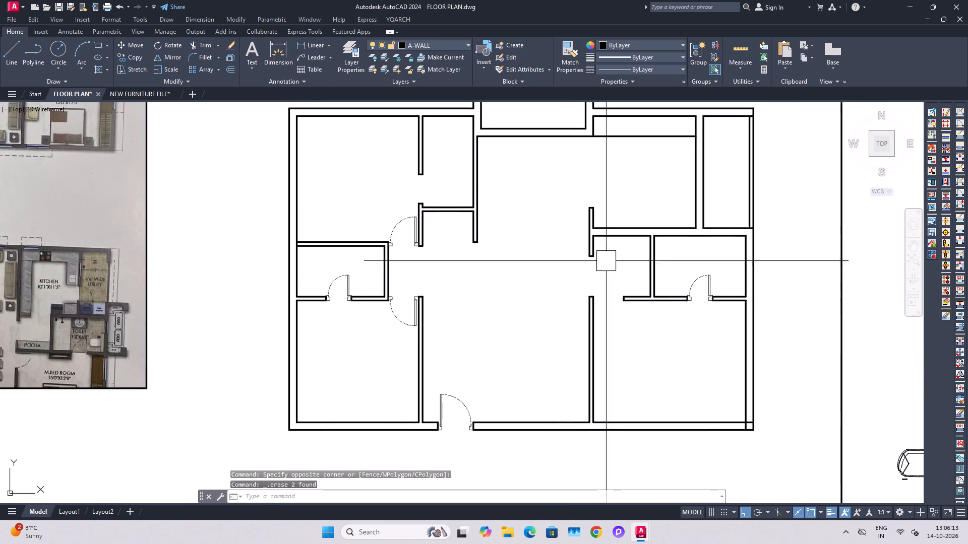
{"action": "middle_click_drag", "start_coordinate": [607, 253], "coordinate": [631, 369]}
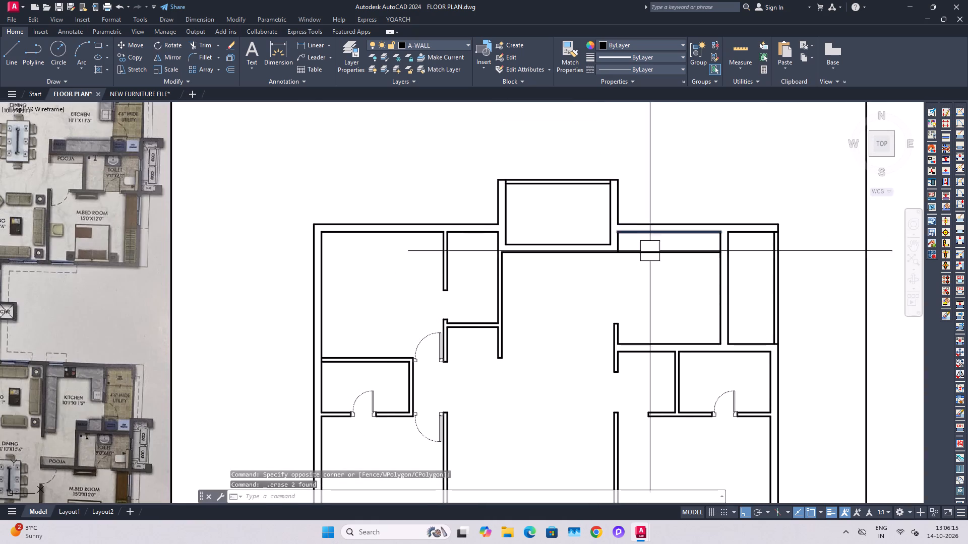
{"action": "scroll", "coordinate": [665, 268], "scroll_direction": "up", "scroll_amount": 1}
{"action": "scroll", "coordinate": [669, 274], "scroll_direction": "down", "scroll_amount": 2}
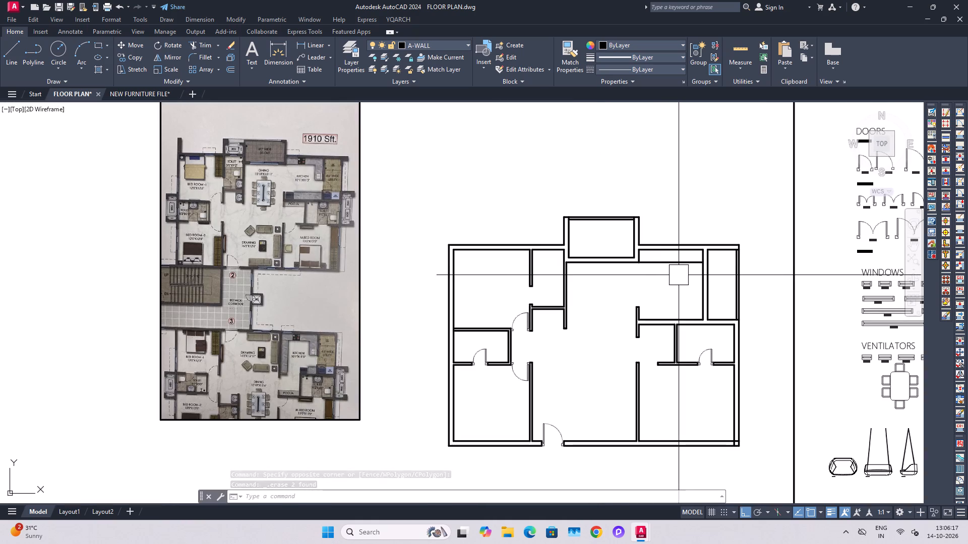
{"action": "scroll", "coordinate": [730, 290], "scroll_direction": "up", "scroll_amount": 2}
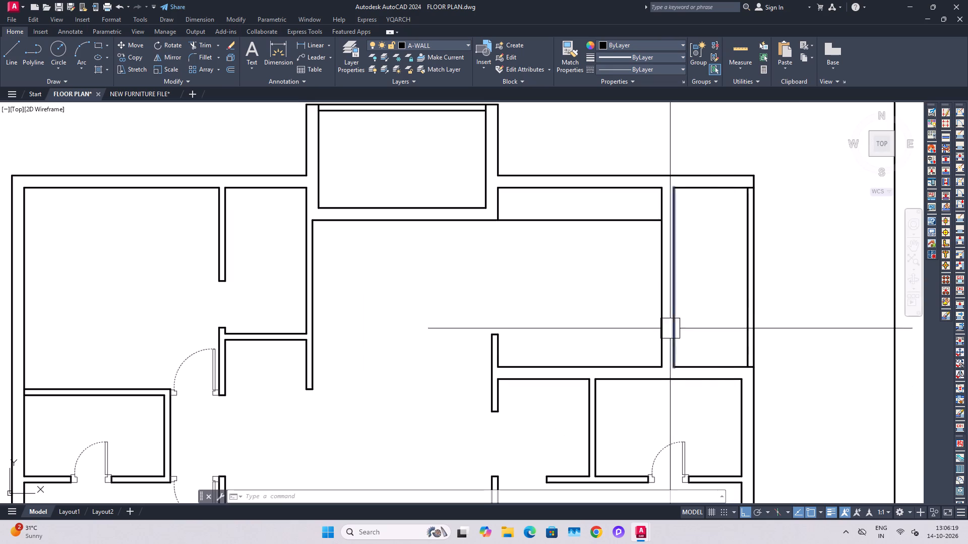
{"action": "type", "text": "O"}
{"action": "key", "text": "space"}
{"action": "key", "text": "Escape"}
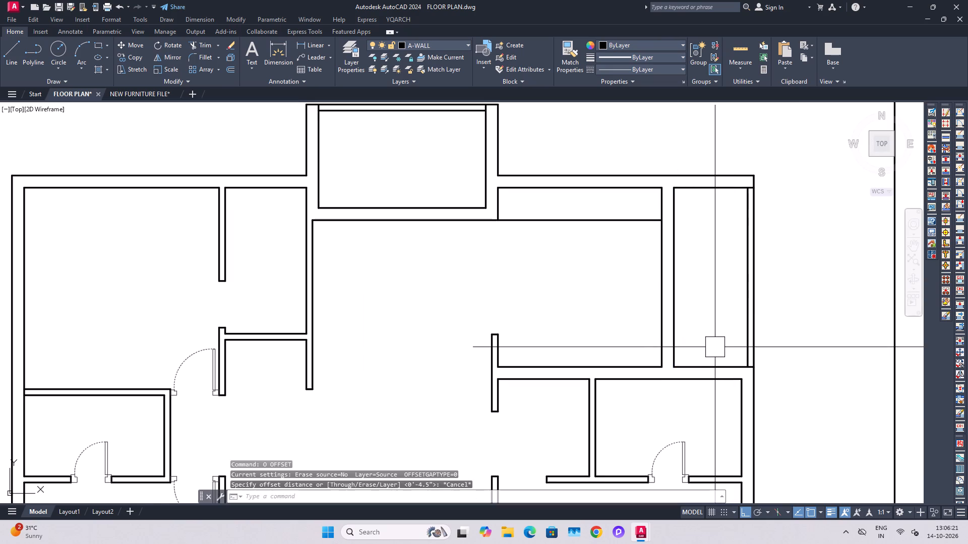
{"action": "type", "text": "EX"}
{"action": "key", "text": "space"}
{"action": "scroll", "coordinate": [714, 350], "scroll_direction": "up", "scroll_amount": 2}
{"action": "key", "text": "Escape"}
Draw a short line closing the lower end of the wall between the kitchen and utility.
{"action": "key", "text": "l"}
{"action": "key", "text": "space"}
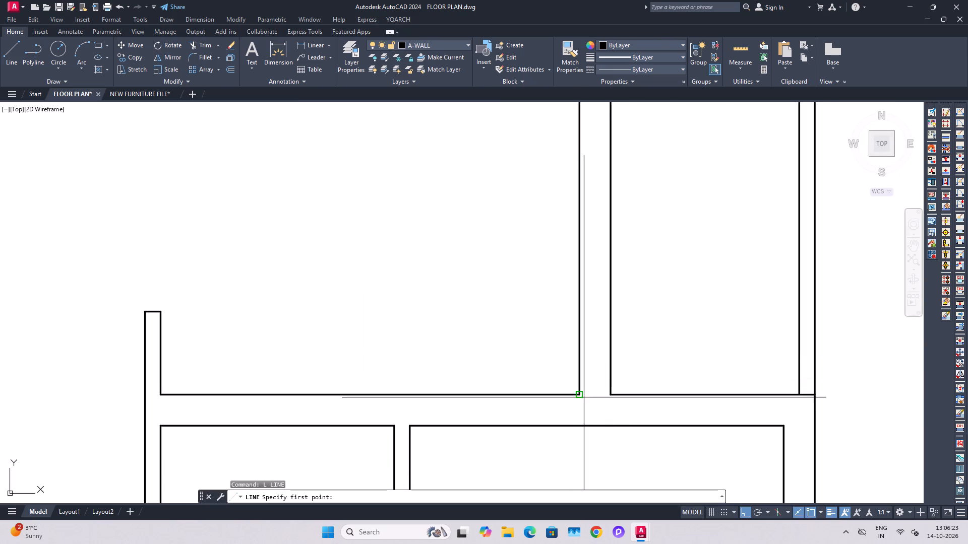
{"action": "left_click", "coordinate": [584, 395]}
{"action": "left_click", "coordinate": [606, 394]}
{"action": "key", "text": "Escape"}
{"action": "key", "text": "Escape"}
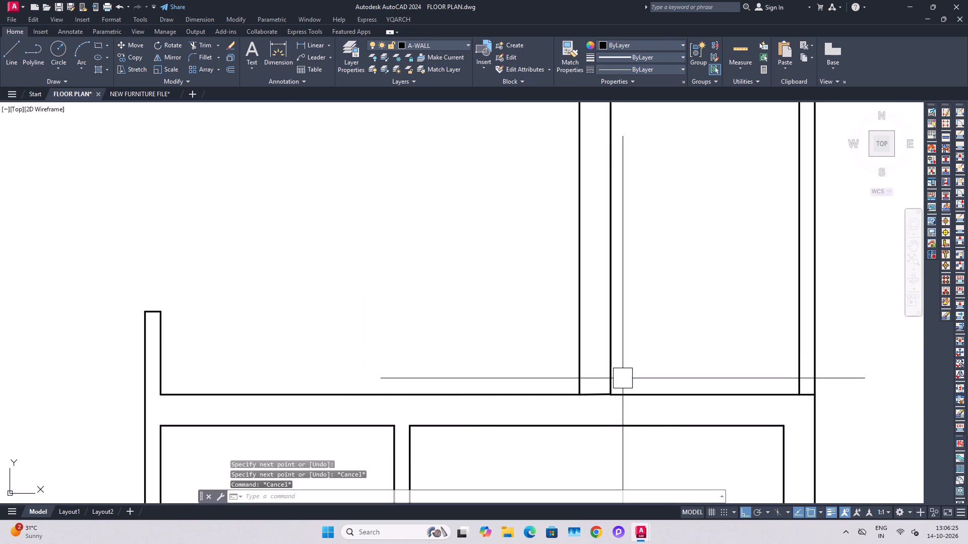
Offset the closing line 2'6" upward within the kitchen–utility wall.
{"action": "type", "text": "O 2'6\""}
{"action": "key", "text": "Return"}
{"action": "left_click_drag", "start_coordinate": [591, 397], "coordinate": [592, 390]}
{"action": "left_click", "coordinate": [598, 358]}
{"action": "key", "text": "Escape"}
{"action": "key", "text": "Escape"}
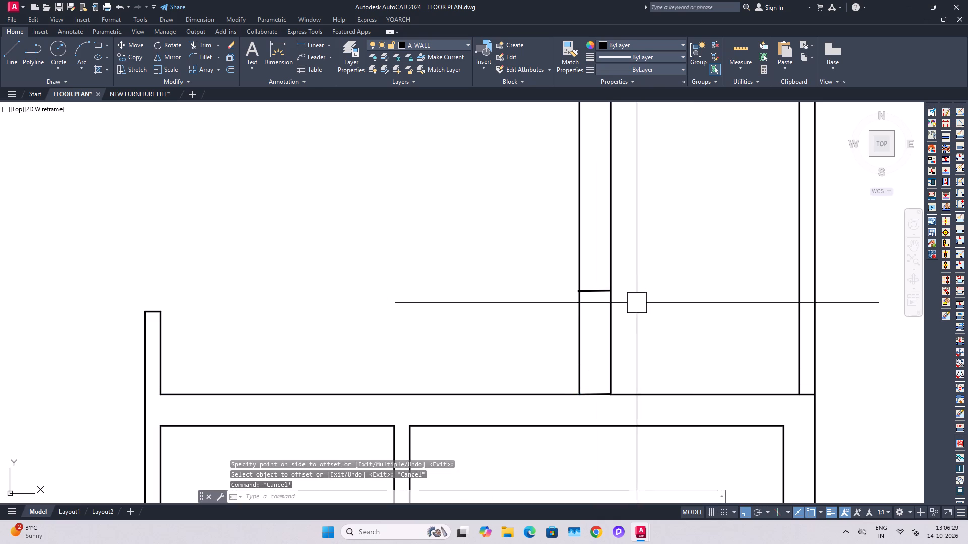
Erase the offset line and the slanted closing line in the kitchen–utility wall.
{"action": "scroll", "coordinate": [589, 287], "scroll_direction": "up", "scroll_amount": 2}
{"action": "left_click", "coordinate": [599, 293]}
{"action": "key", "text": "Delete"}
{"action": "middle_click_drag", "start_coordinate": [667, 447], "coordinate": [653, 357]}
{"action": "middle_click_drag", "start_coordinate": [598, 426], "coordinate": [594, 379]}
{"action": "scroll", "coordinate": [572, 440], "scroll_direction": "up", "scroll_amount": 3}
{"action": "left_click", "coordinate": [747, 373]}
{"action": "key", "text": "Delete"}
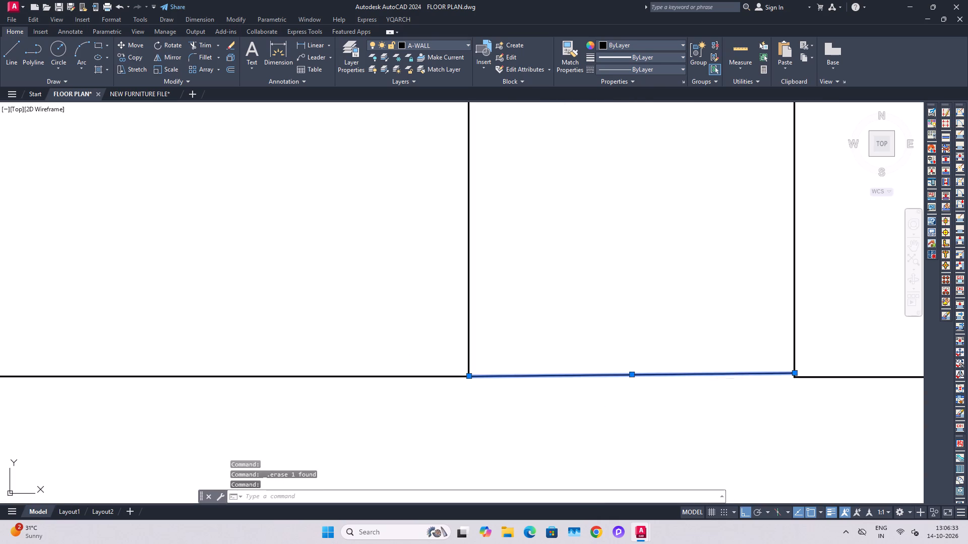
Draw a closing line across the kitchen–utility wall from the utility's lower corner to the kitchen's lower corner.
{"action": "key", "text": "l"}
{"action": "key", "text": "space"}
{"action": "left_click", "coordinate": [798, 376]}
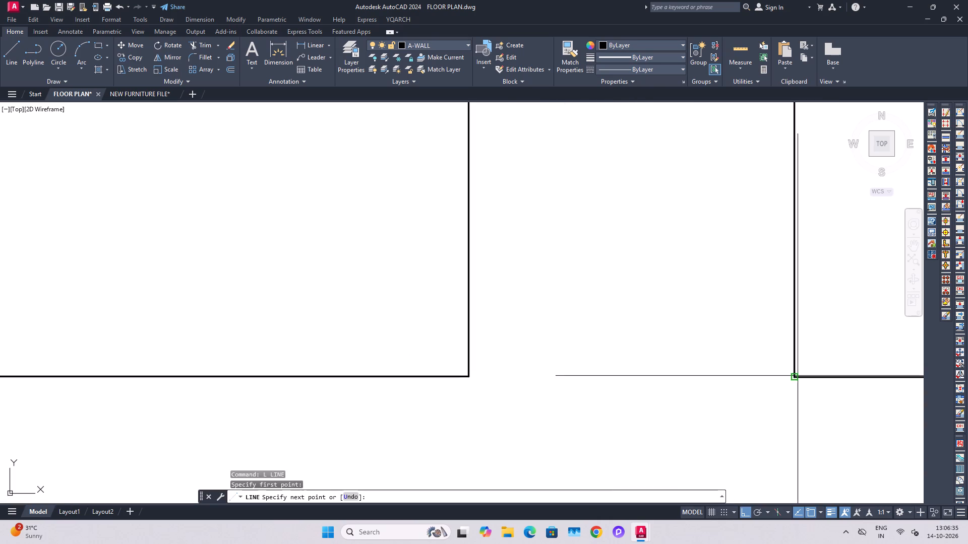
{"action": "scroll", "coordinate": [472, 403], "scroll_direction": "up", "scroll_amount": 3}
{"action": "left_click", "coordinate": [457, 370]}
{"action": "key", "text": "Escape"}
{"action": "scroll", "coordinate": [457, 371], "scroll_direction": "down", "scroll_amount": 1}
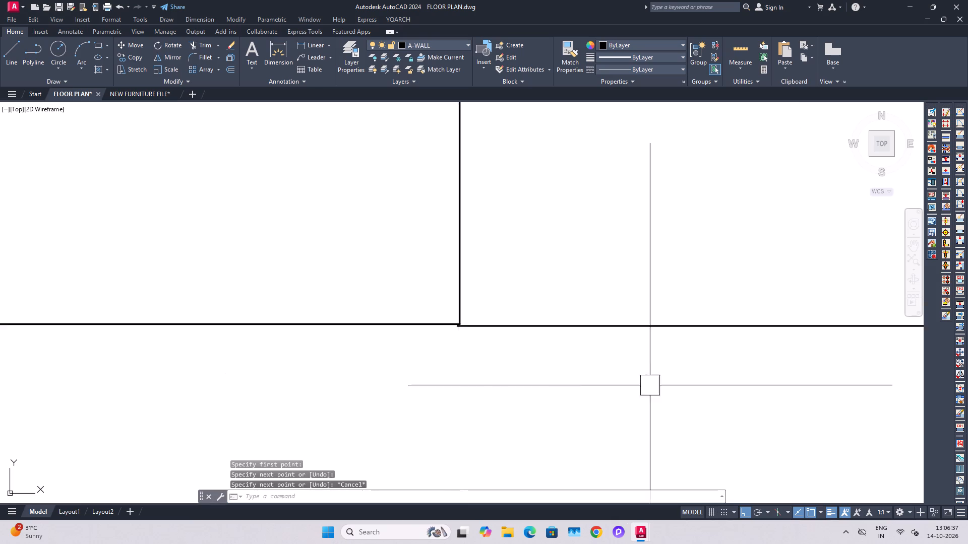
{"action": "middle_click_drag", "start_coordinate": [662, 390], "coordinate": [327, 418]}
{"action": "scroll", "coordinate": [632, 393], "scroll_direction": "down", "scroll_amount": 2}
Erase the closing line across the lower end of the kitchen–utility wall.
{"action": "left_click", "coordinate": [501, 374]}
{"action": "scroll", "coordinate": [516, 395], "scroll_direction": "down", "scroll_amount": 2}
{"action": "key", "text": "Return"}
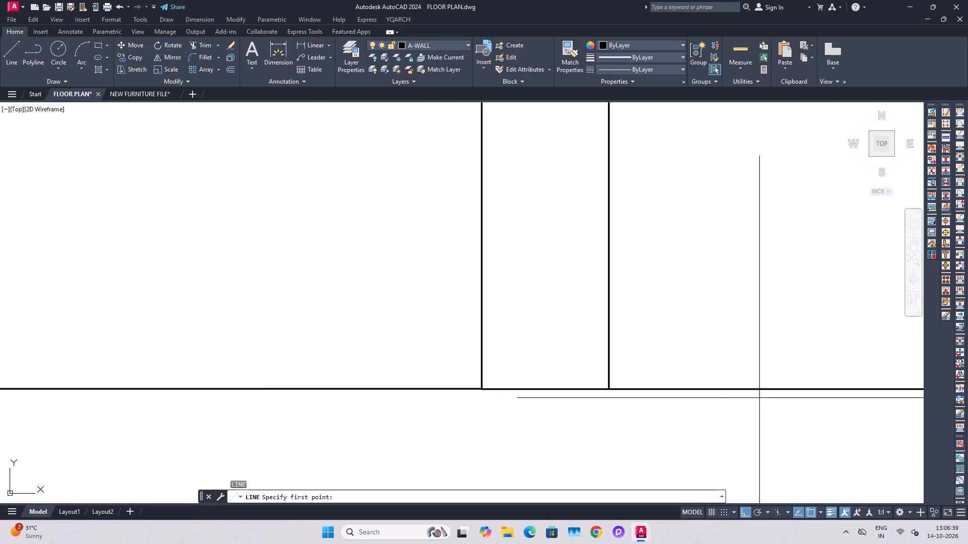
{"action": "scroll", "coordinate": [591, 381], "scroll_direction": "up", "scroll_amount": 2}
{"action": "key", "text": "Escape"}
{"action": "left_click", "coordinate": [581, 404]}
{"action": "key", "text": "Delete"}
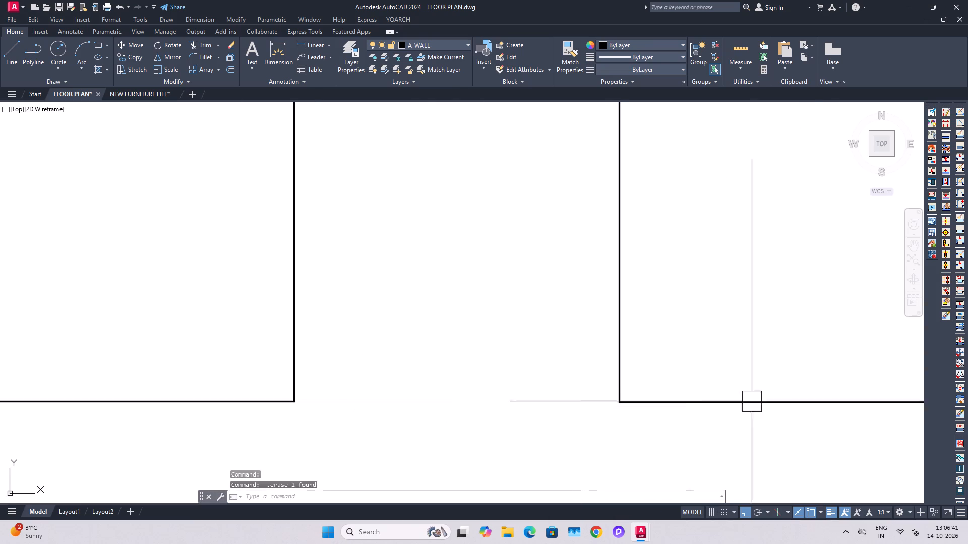
Place a horizontal construction line through the kitchen's lower corner at the utility wall.
{"action": "scroll", "coordinate": [643, 403], "scroll_direction": "up", "scroll_amount": 1}
{"action": "key", "text": "x"}
{"action": "type", "text": "L H"}
{"action": "key", "text": "space"}
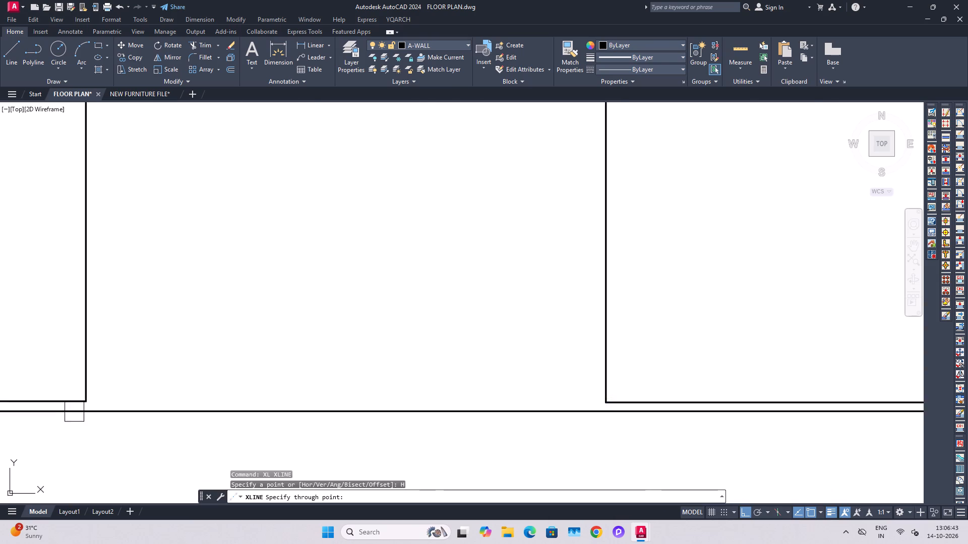
{"action": "left_click", "coordinate": [84, 402]}
{"action": "key", "text": "Escape"}
{"action": "key", "text": "Escape"}
Move the utility's bottom line up onto the horizontal construction line, level with the kitchen's bottom line.
{"action": "scroll", "coordinate": [655, 428], "scroll_direction": "up", "scroll_amount": 5}
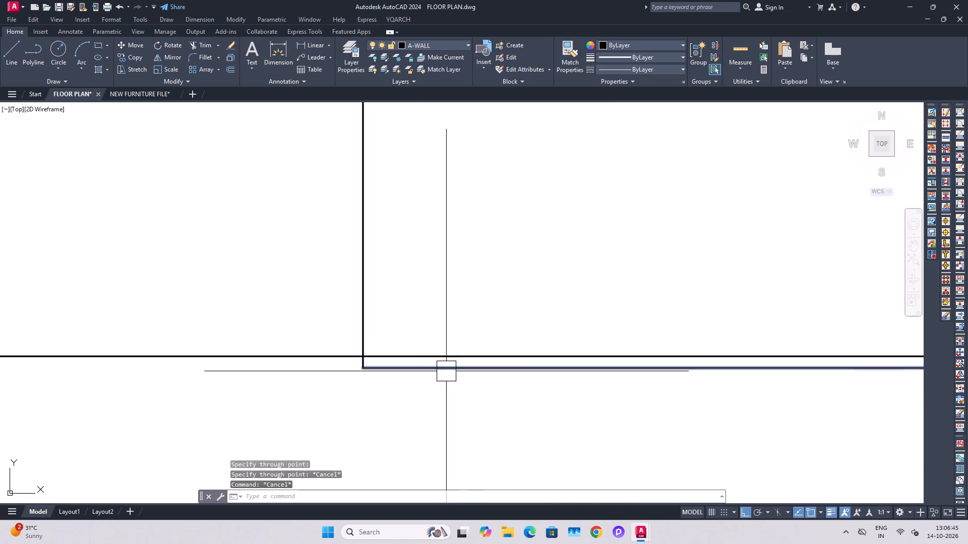
{"action": "left_click", "coordinate": [446, 371]}
{"action": "key", "text": "m"}
{"action": "key", "text": "space"}
{"action": "left_click", "coordinate": [364, 370]}
{"action": "left_click", "coordinate": [364, 356]}
{"action": "key", "text": "Escape"}
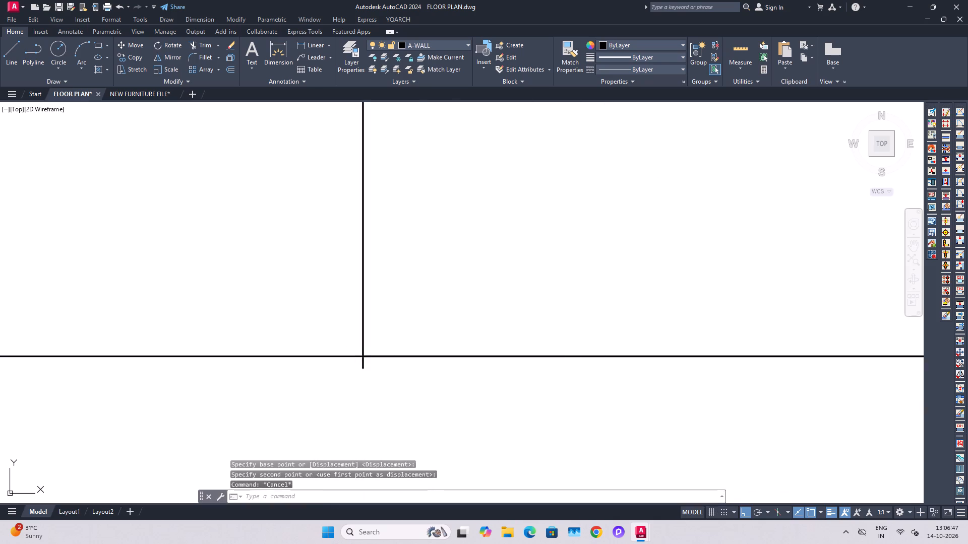
Erase the horizontal construction line.
{"action": "left_click", "coordinate": [322, 355]}
{"action": "scroll", "coordinate": [350, 374], "scroll_direction": "down", "scroll_amount": 3}
{"action": "key", "text": "Delete"}
Fillet the utility's lower corner on the kitchen side with a zero radius.
{"action": "scroll", "coordinate": [582, 317], "scroll_direction": "down", "scroll_amount": 3}
{"action": "key", "text": "f"}
{"action": "key", "text": "space"}
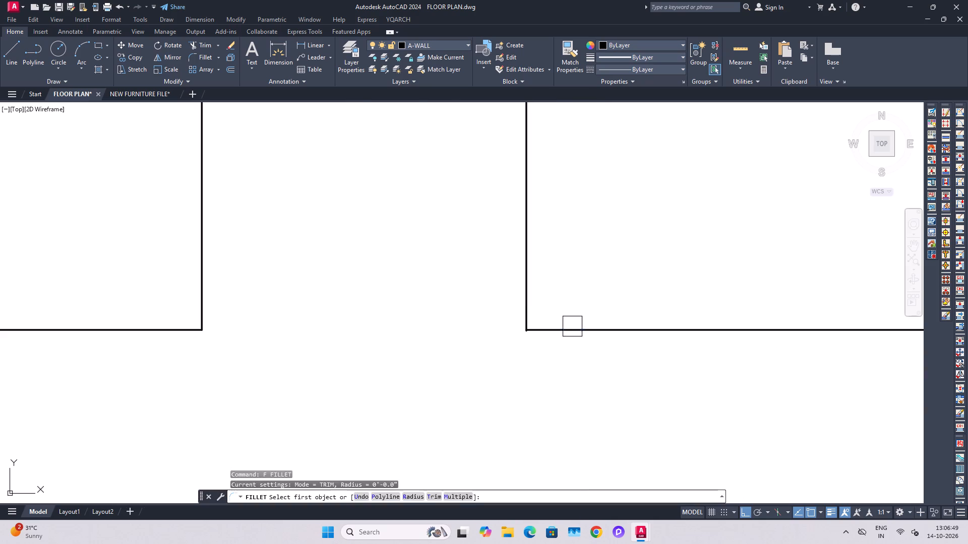
{"action": "left_click", "coordinate": [571, 328]}
{"action": "left_click", "coordinate": [527, 309]}
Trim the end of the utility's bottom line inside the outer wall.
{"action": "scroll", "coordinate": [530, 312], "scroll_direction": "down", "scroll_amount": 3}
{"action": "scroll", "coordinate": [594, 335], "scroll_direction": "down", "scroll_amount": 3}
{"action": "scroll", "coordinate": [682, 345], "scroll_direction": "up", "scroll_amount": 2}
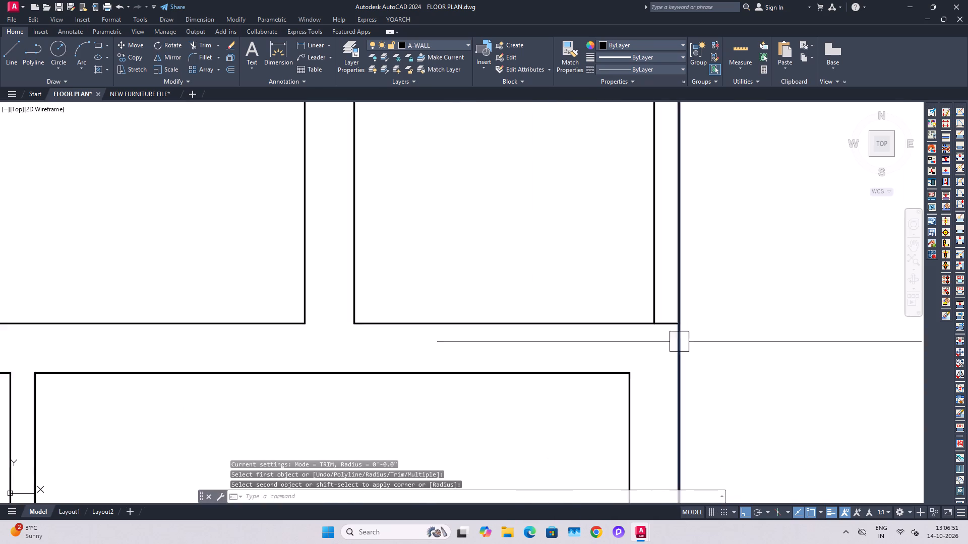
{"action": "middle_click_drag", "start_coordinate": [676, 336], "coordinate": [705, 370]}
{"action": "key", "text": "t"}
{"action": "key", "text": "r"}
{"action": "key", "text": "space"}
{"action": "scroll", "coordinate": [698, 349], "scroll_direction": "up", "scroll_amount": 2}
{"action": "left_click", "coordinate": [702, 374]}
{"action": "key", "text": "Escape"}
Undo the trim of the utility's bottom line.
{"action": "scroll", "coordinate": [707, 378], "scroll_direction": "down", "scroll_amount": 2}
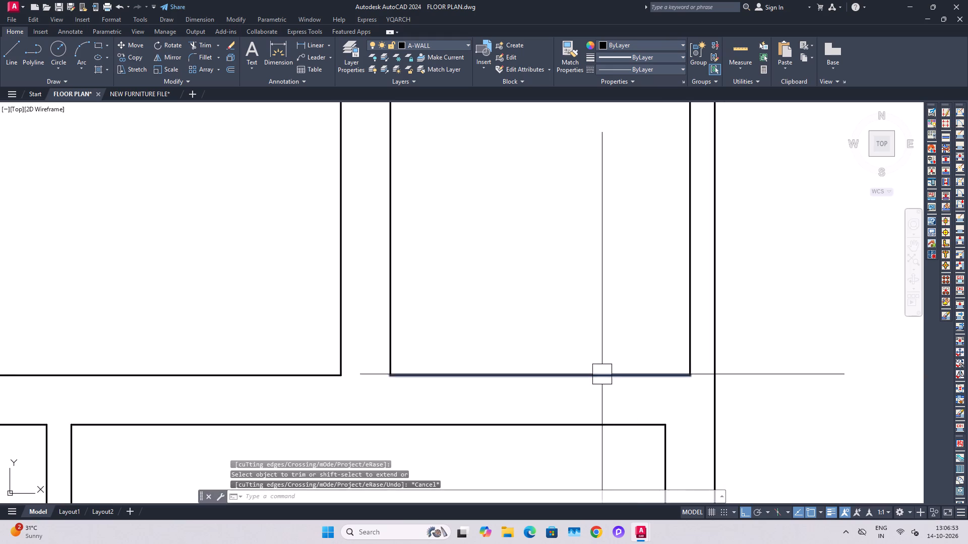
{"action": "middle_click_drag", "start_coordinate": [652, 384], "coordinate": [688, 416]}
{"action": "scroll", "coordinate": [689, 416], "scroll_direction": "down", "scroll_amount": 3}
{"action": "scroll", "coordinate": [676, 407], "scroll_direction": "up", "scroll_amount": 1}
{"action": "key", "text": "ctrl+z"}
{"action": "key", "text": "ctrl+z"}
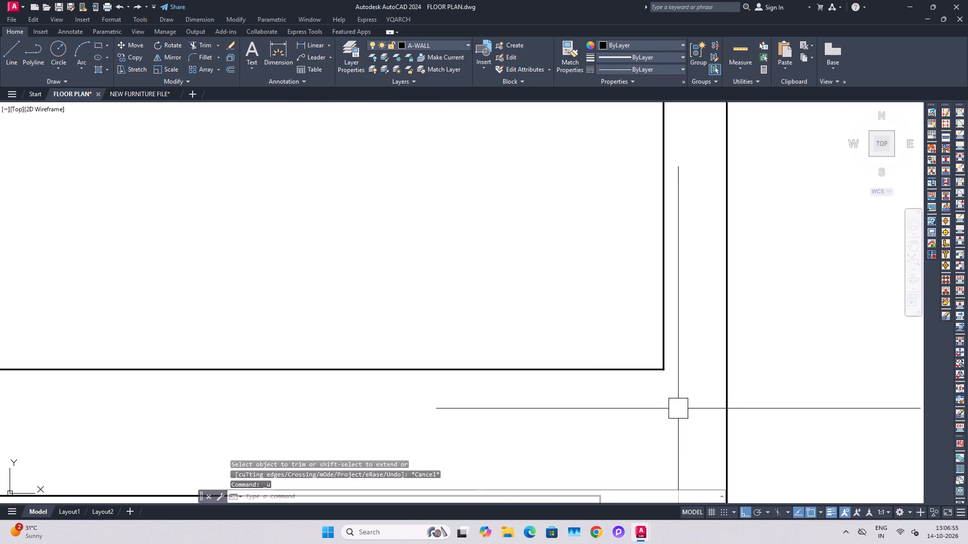
Fillet the utility's bottom line and the outer wall's inner line into a square corner.
{"action": "scroll", "coordinate": [652, 368], "scroll_direction": "up", "scroll_amount": 3}
{"action": "key", "text": "Escape"}
{"action": "scroll", "coordinate": [640, 364], "scroll_direction": "up", "scroll_amount": 3}
{"action": "scroll", "coordinate": [656, 390], "scroll_direction": "down", "scroll_amount": 1}
{"action": "key", "text": "f"}
{"action": "key", "text": "space"}
{"action": "left_click_drag", "start_coordinate": [670, 414], "coordinate": [674, 414]}
{"action": "left_click", "coordinate": [719, 380]}
{"action": "key", "text": "Escape"}
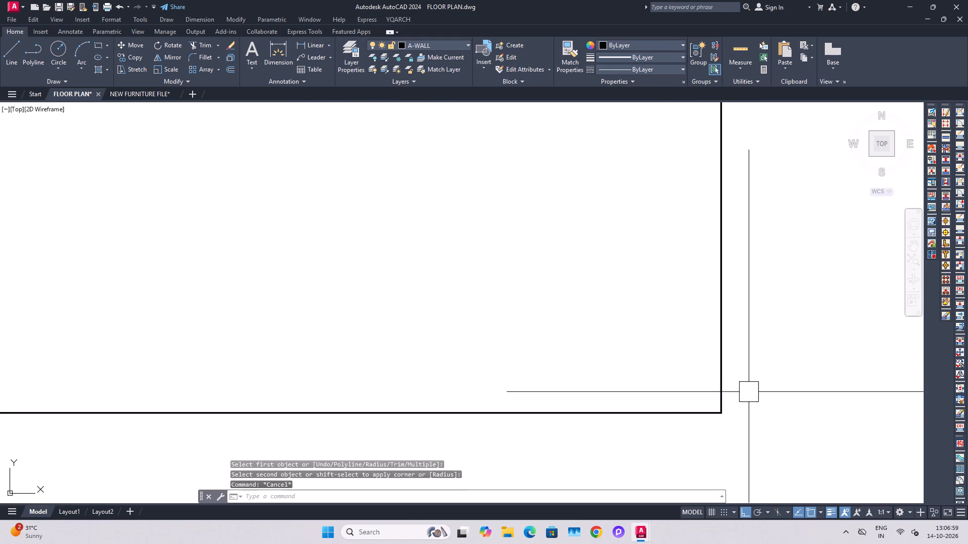
Draw a horizontal line from the utility's lower corner across the outer wall to its outer line.
{"action": "scroll", "coordinate": [749, 393], "scroll_direction": "down", "scroll_amount": 3}
{"action": "middle_click_drag", "start_coordinate": [768, 410], "coordinate": [655, 412]}
{"action": "key", "text": "l"}
{"action": "key", "text": "space"}
{"action": "left_click", "coordinate": [633, 403]}
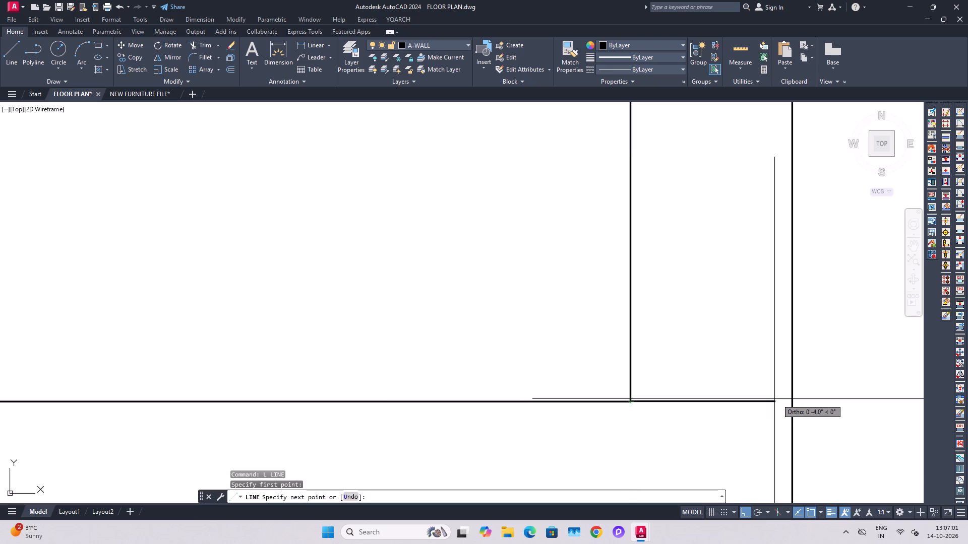
{"action": "left_click", "coordinate": [790, 401]}
{"action": "key", "text": "Escape"}
{"action": "scroll", "coordinate": [782, 365], "scroll_direction": "down", "scroll_amount": 5}
{"action": "key", "text": "Escape"}
Draw a horizontal line across the kitchen–utility wall joining the lower corners of the two rooms.
{"action": "scroll", "coordinate": [693, 351], "scroll_direction": "down", "scroll_amount": 2}
{"action": "middle_click_drag", "start_coordinate": [675, 343], "coordinate": [692, 400]}
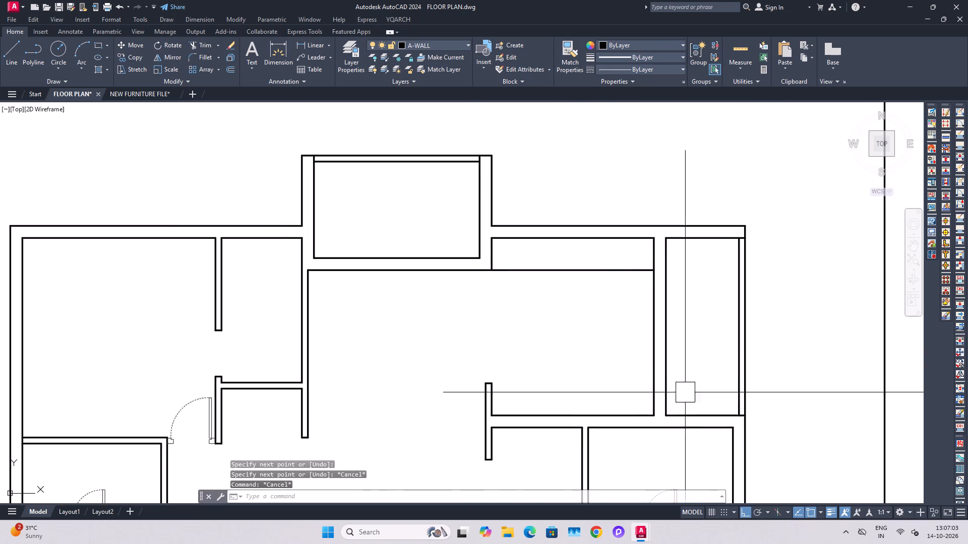
{"action": "middle_click_drag", "start_coordinate": [698, 334], "coordinate": [743, 377]}
{"action": "key", "text": "Escape"}
{"action": "key", "text": "Escape"}
{"action": "scroll", "coordinate": [706, 457], "scroll_direction": "up", "scroll_amount": 2}
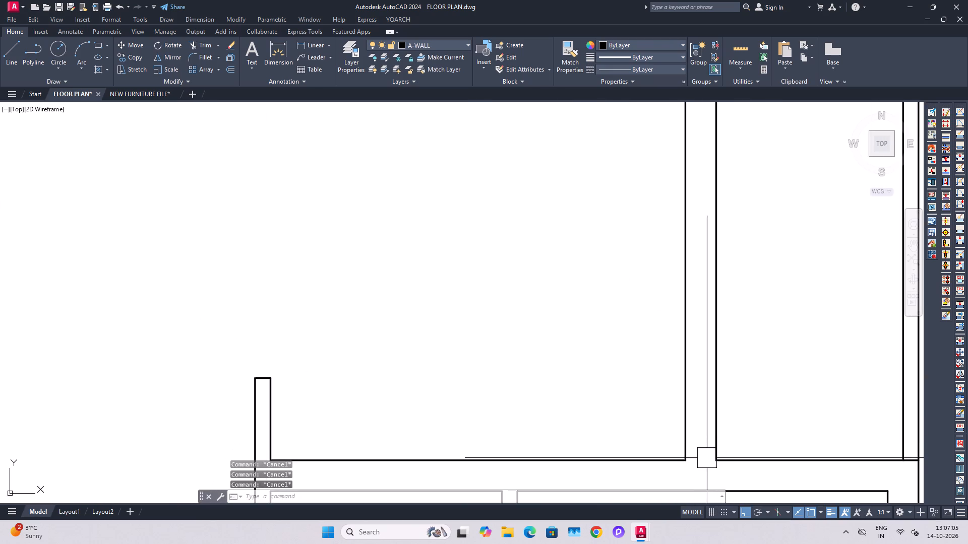
{"action": "type", "text": "L"}
{"action": "key", "text": "space"}
{"action": "scroll", "coordinate": [706, 465], "scroll_direction": "up", "scroll_amount": 2}
{"action": "left_click", "coordinate": [652, 454]}
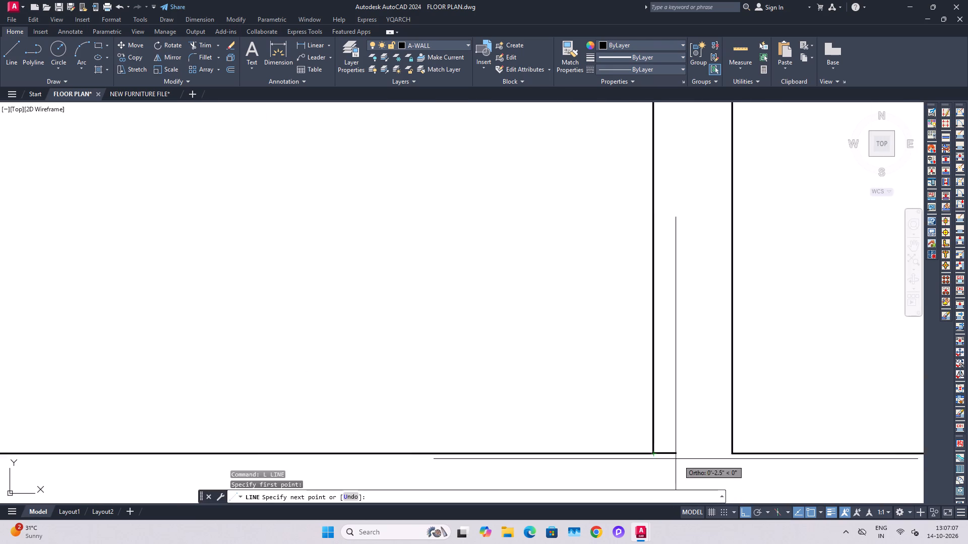
{"action": "left_click", "coordinate": [734, 451]}
{"action": "key", "text": "Escape"}
{"action": "key", "text": "Escape"}
Offset the short line across the kitchen–utility wall 2'6" upward to mark the door opening.
{"action": "key", "text": "o"}
{"action": "key", "text": "space"}
{"action": "key", "text": "2"}
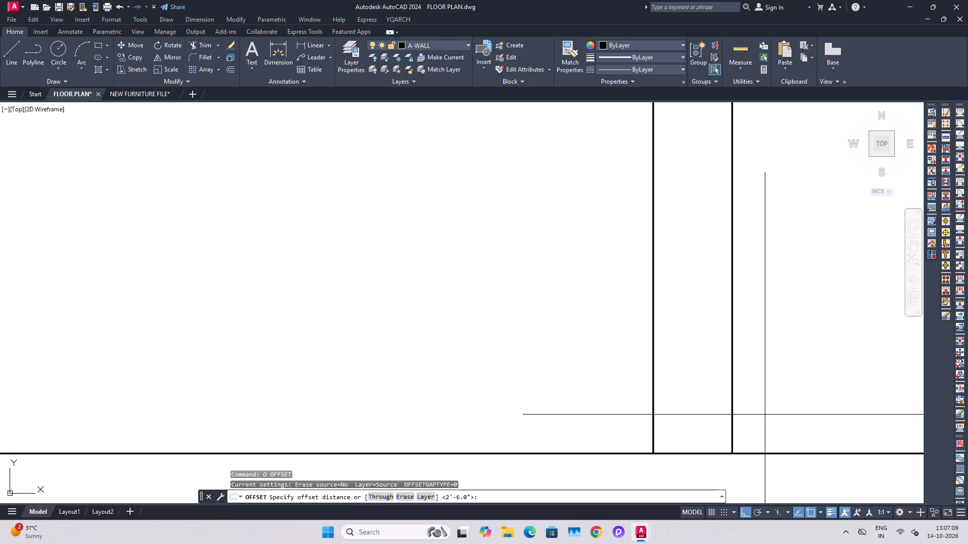
{"action": "key", "text": "apostrophe"}
{"action": "key", "text": "6"}
{"action": "key", "text": "shift+quotedbl"}
{"action": "key", "text": "Return"}
{"action": "left_click_drag", "start_coordinate": [687, 456], "coordinate": [689, 441]}
{"action": "left_click", "coordinate": [689, 414]}
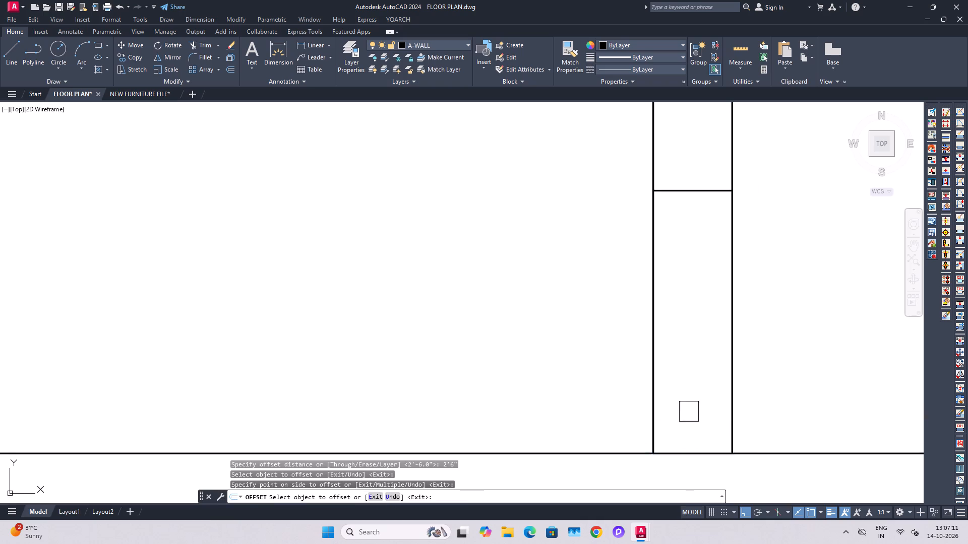
{"action": "scroll", "coordinate": [686, 393], "scroll_direction": "down", "scroll_amount": 2}
{"action": "key", "text": "Escape"}
{"action": "key", "text": "Escape"}
Trim both faces of the kitchen–utility wall below the offset line to open the doorway.
{"action": "key", "text": "t"}
{"action": "key", "text": "r"}
{"action": "key", "text": "space"}
{"action": "left_click", "coordinate": [772, 354]}
{"action": "left_click", "coordinate": [609, 368]}
{"action": "middle_click_drag", "start_coordinate": [689, 360], "coordinate": [693, 377]}
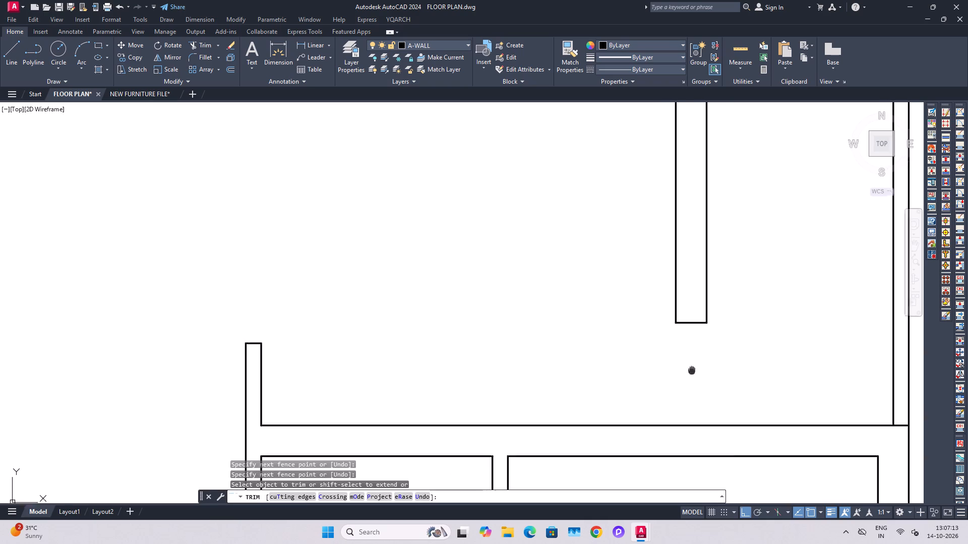
{"action": "middle_click_drag", "start_coordinate": [693, 377], "coordinate": [693, 429]}
{"action": "scroll", "coordinate": [706, 412], "scroll_direction": "down", "scroll_amount": 2}
{"action": "middle_click_drag", "start_coordinate": [715, 364], "coordinate": [728, 395]}
{"action": "key", "text": "Escape"}
{"action": "key", "text": "Escape"}
Offset the kitchen-side face of the kitchen–utility wall 2' into the kitchen for the counter edge.
{"action": "key", "text": "o"}
{"action": "key", "text": "space"}
{"action": "key", "text": "2"}
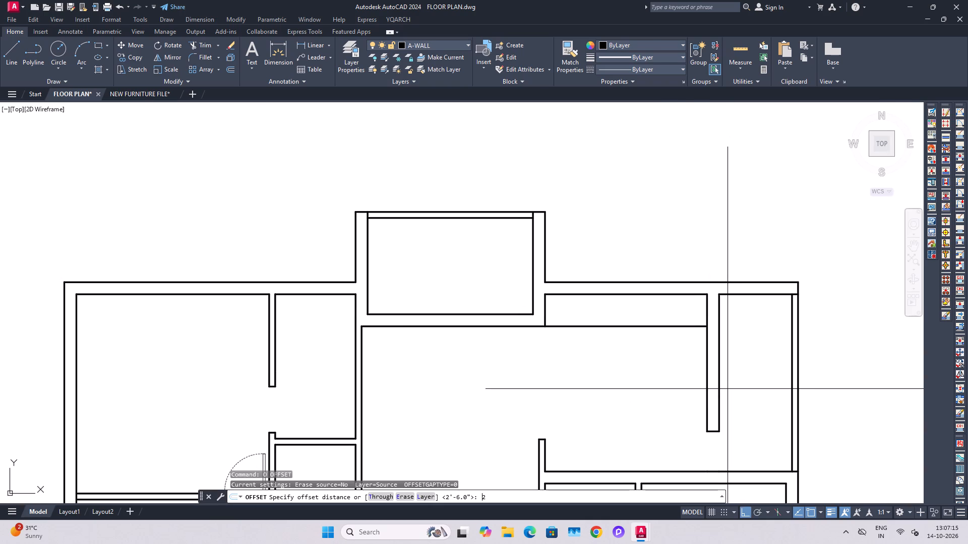
{"action": "key", "text": "apostrophe"}
{"action": "key", "text": "Return"}
{"action": "left_click", "coordinate": [704, 386]}
{"action": "left_click", "coordinate": [676, 381]}
{"action": "key", "text": "Escape"}
{"action": "key", "text": "Escape"}
Fillet the kitchen's horizontal counter line and the new vertical counter line into a square corner.
{"action": "key", "text": "f"}
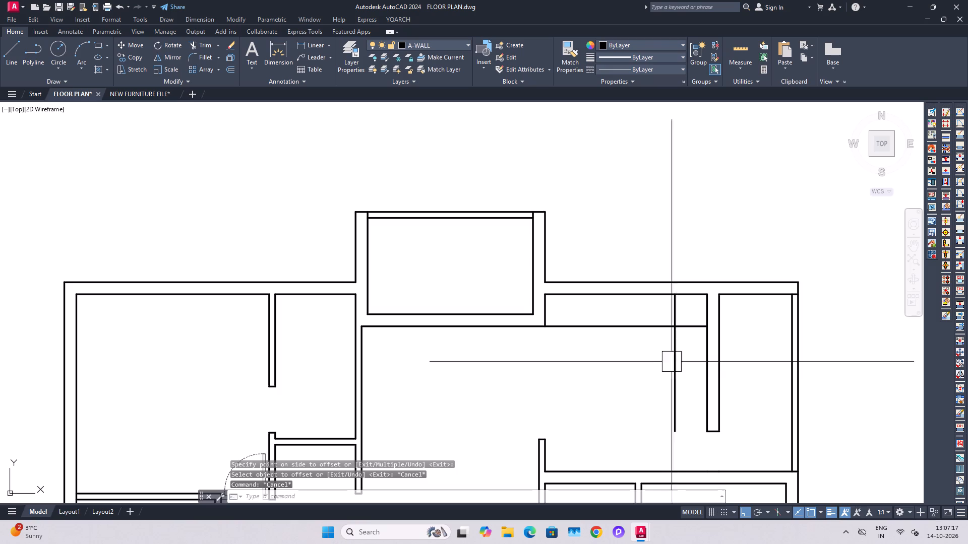
{"action": "key", "text": "space"}
{"action": "left_click_drag", "start_coordinate": [646, 330], "coordinate": [654, 332]}
{"action": "left_click", "coordinate": [681, 363]}
Draw a horizontal line closing the counter from its vertical edge's lower end to the kitchen–utility wall.
{"action": "scroll", "coordinate": [692, 430], "scroll_direction": "up", "scroll_amount": 1}
{"action": "middle_click_drag", "start_coordinate": [692, 434], "coordinate": [695, 420]}
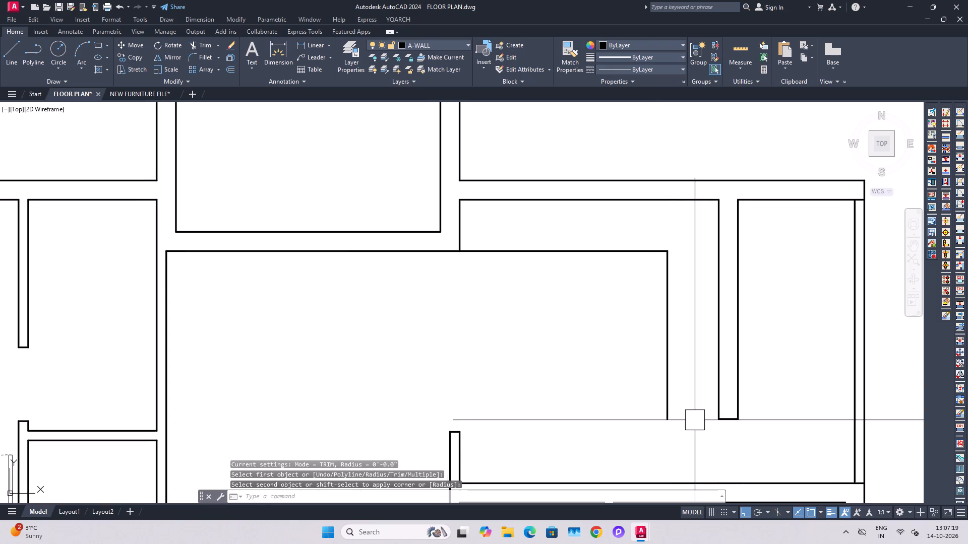
{"action": "key", "text": "l"}
{"action": "key", "text": "space"}
{"action": "left_click_drag", "start_coordinate": [669, 422], "coordinate": [676, 422]}
{"action": "left_click", "coordinate": [716, 419]}
{"action": "key", "text": "Escape"}
Set the lineweight of the kitchen counter's horizontal and vertical edge lines to 0.00 mm.
{"action": "scroll", "coordinate": [699, 379], "scroll_direction": "down", "scroll_amount": 3}
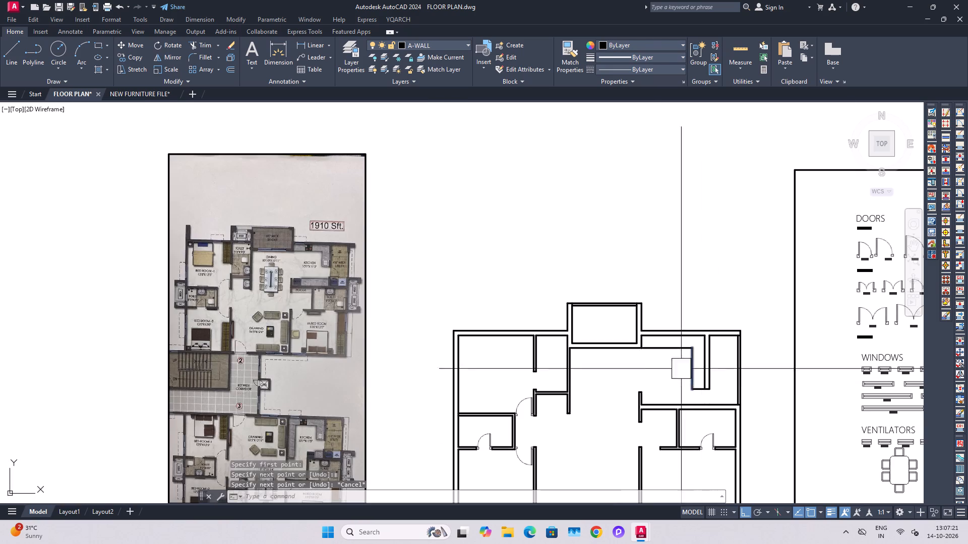
{"action": "scroll", "coordinate": [346, 244], "scroll_direction": "up", "scroll_amount": 2}
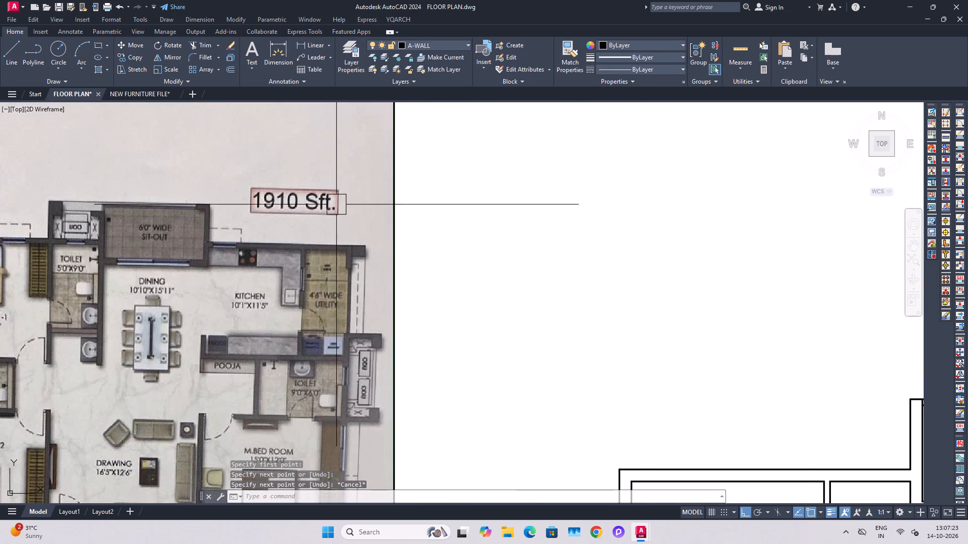
{"action": "scroll", "coordinate": [336, 205], "scroll_direction": "down", "scroll_amount": 1}
{"action": "middle_click_drag", "start_coordinate": [660, 337], "coordinate": [538, 258]}
{"action": "middle_click_drag", "start_coordinate": [678, 330], "coordinate": [656, 329]}
{"action": "scroll", "coordinate": [723, 330], "scroll_direction": "up", "scroll_amount": 1}
{"action": "left_click", "coordinate": [748, 304]}
{"action": "left_click", "coordinate": [769, 333]}
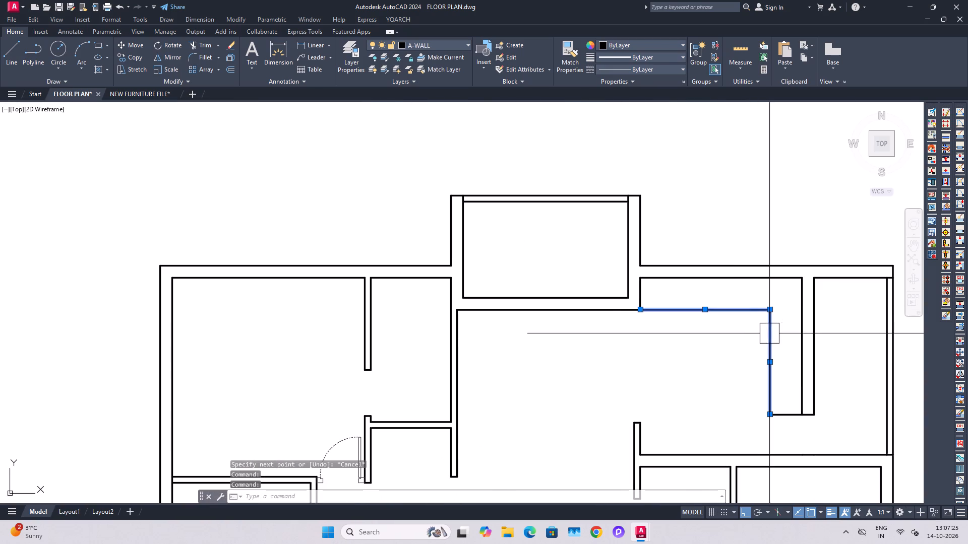
{"action": "left_click", "coordinate": [656, 57]}
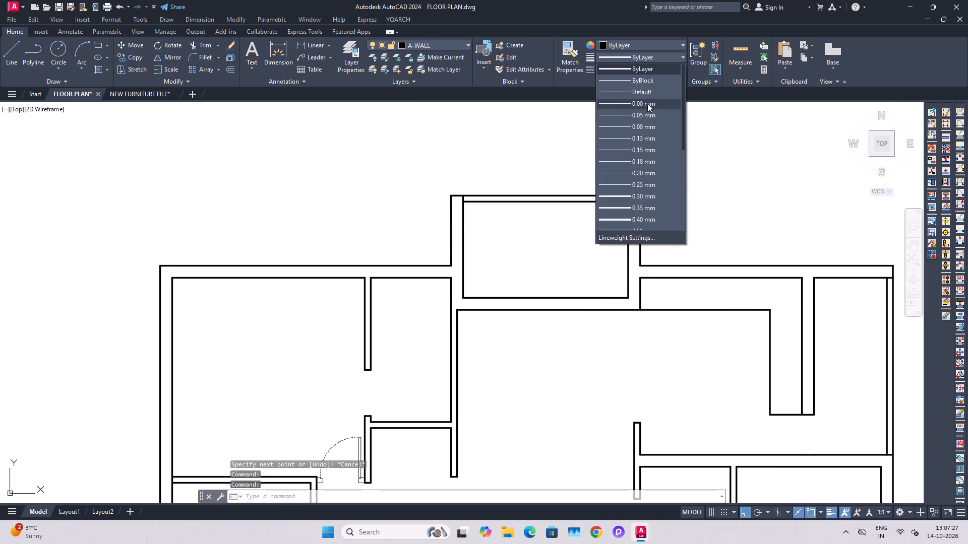
{"action": "left_click", "coordinate": [647, 103]}
{"action": "key", "text": "Escape"}
{"action": "key", "text": "Escape"}
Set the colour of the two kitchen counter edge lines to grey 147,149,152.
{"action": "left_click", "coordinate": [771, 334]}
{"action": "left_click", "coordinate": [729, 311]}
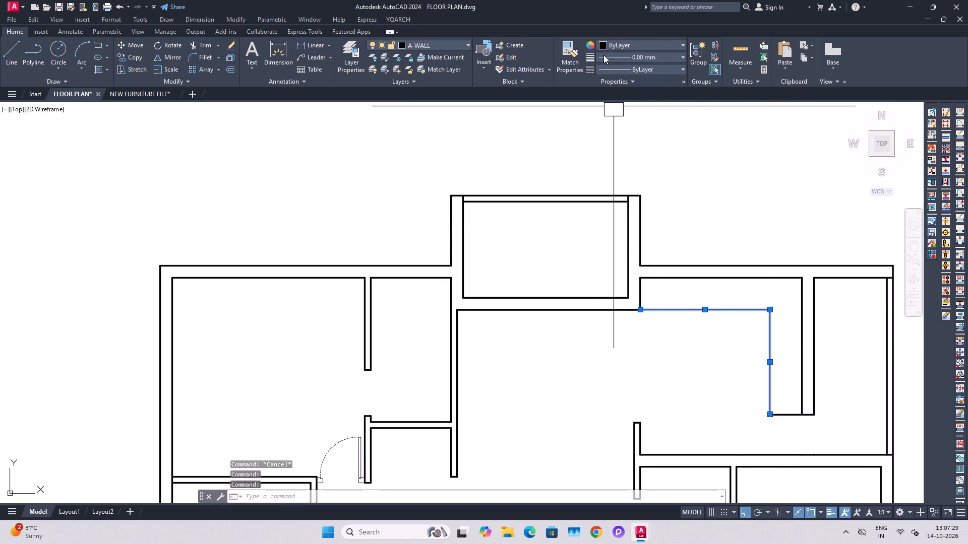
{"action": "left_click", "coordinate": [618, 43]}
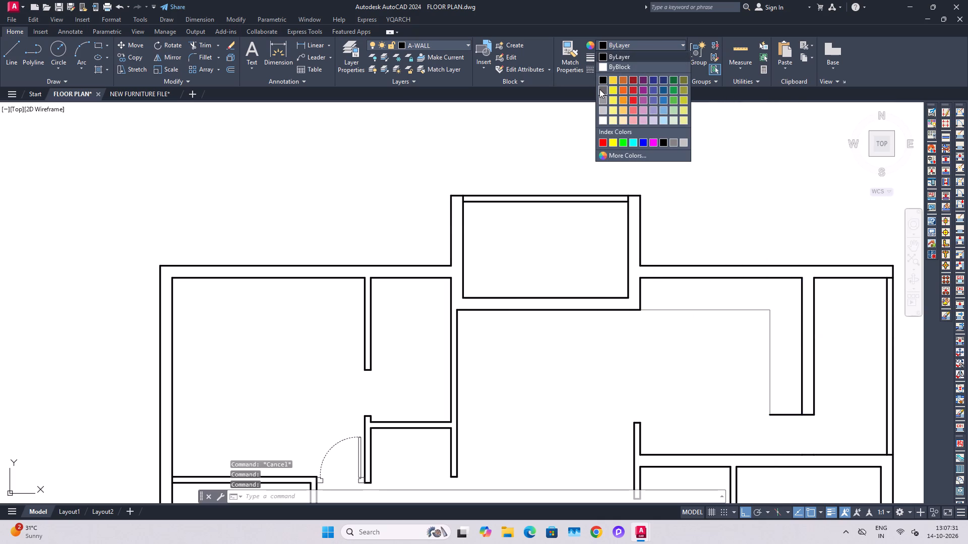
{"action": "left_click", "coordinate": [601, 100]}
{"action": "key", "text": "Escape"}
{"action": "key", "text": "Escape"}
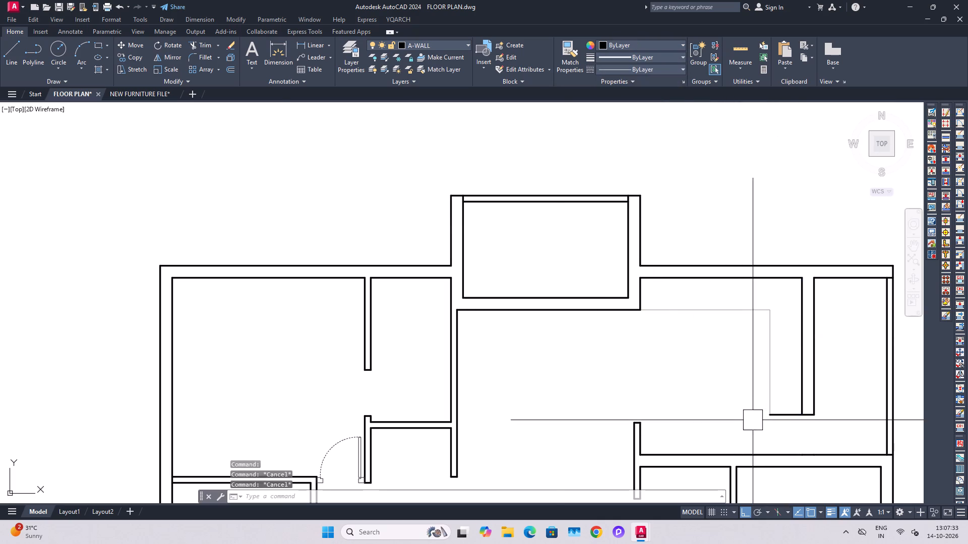
Set the colour of the two kitchen counter edge lines to dark grey 99,100,102.
{"action": "scroll", "coordinate": [766, 405], "scroll_direction": "up", "scroll_amount": 1}
{"action": "left_click_drag", "start_coordinate": [772, 320], "coordinate": [767, 311]}
{"action": "left_click", "coordinate": [727, 261]}
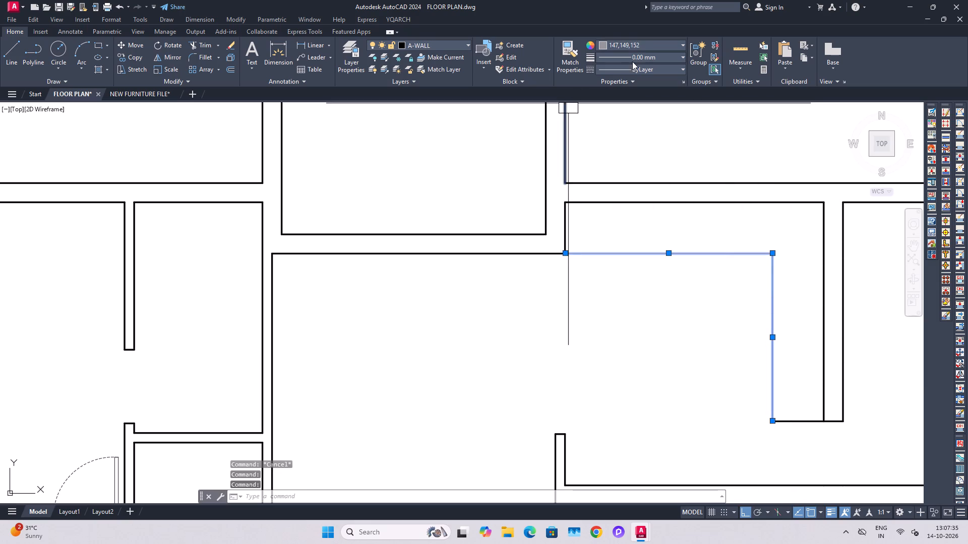
{"action": "left_click", "coordinate": [641, 45]}
{"action": "left_click", "coordinate": [604, 90]}
{"action": "key", "text": "Escape"}
{"action": "key", "text": "Escape"}
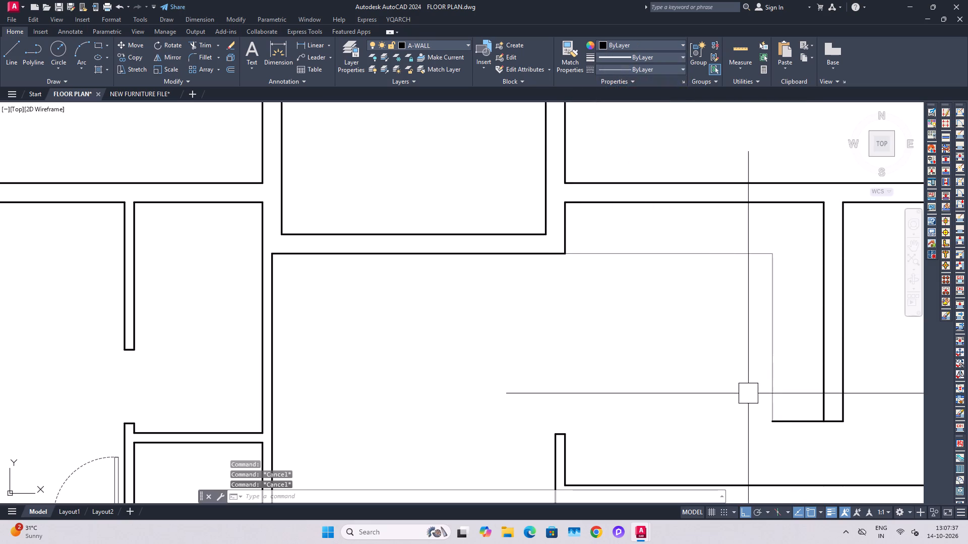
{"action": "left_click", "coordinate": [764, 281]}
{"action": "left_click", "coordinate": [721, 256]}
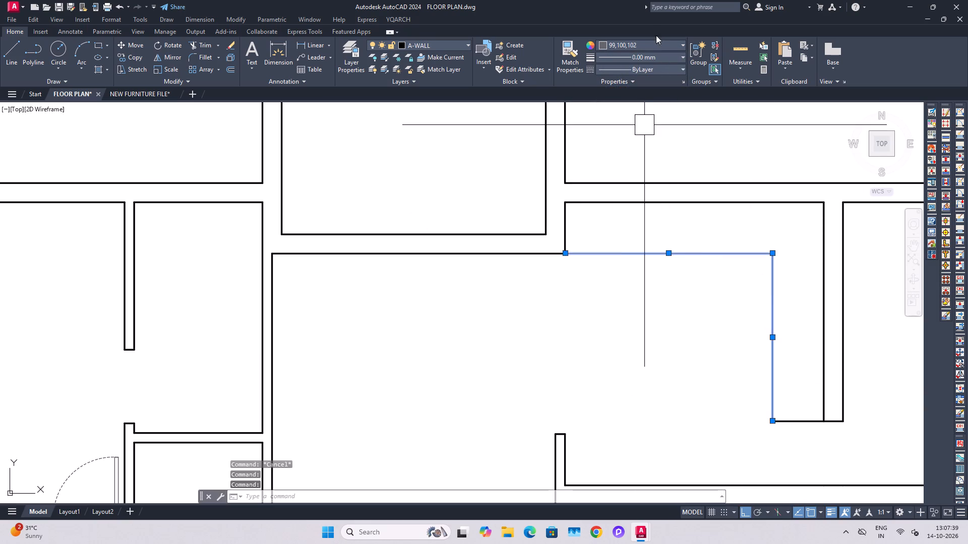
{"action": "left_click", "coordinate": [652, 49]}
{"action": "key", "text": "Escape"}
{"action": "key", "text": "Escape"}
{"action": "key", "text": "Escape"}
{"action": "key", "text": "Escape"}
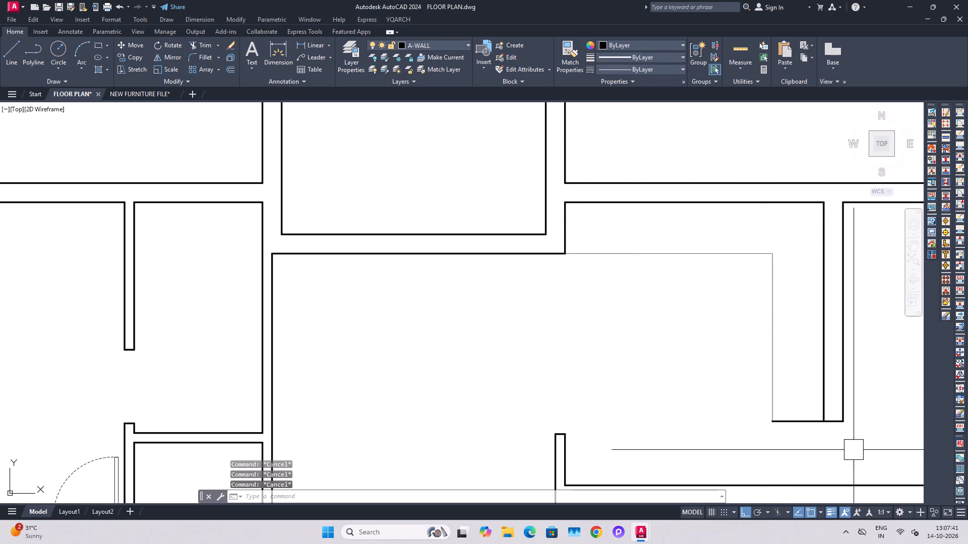
Match the properties of the counter's vertical edge line onto its short horizontal end line.
{"action": "middle_click_drag", "start_coordinate": [817, 451], "coordinate": [772, 442]}
{"action": "key", "text": "m"}
{"action": "key", "text": "a"}
{"action": "key", "text": "space"}
{"action": "left_click", "coordinate": [736, 356]}
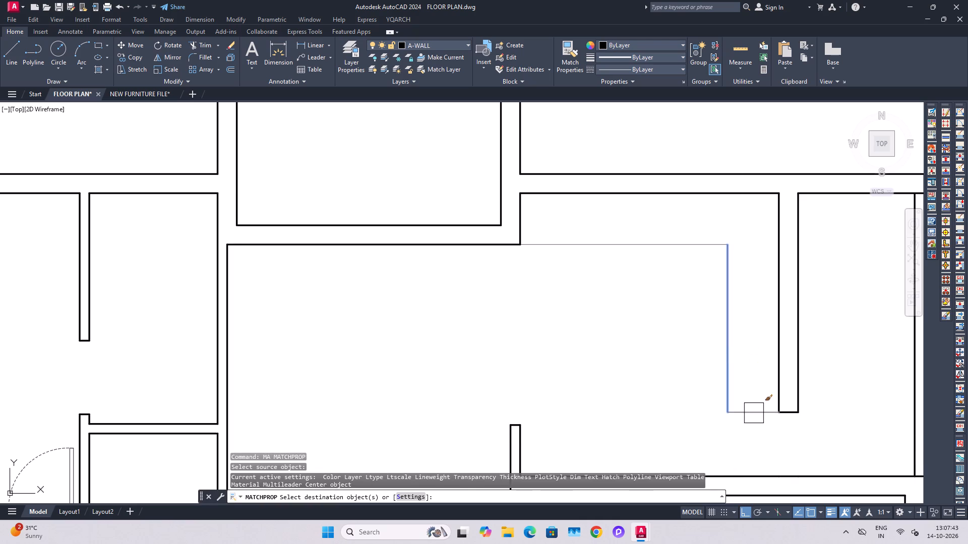
{"action": "left_click", "coordinate": [754, 413]}
{"action": "key", "text": "Escape"}
{"action": "key", "text": "Escape"}
{"action": "key", "text": "Escape"}
Save the drawing.
{"action": "key", "text": "ctrl+s"}
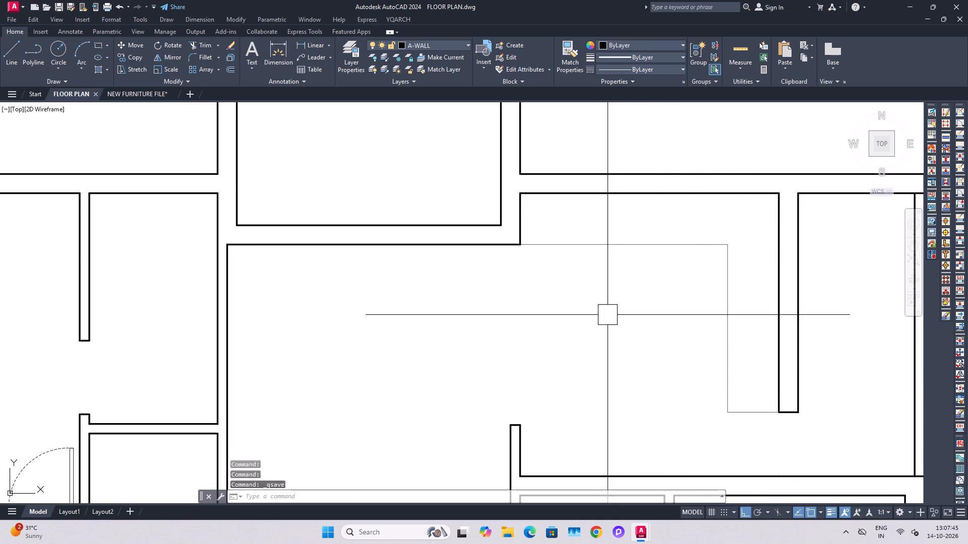
Draw a vertical line across the sit-out–dining wall from the midpoint of the sit-out's bottom line.
{"action": "scroll", "coordinate": [681, 330], "scroll_direction": "down", "scroll_amount": 1}
{"action": "middle_click_drag", "start_coordinate": [547, 280], "coordinate": [685, 366]}
{"action": "scroll", "coordinate": [687, 361], "scroll_direction": "down", "scroll_amount": 2}
{"action": "scroll", "coordinate": [356, 249], "scroll_direction": "up", "scroll_amount": 3}
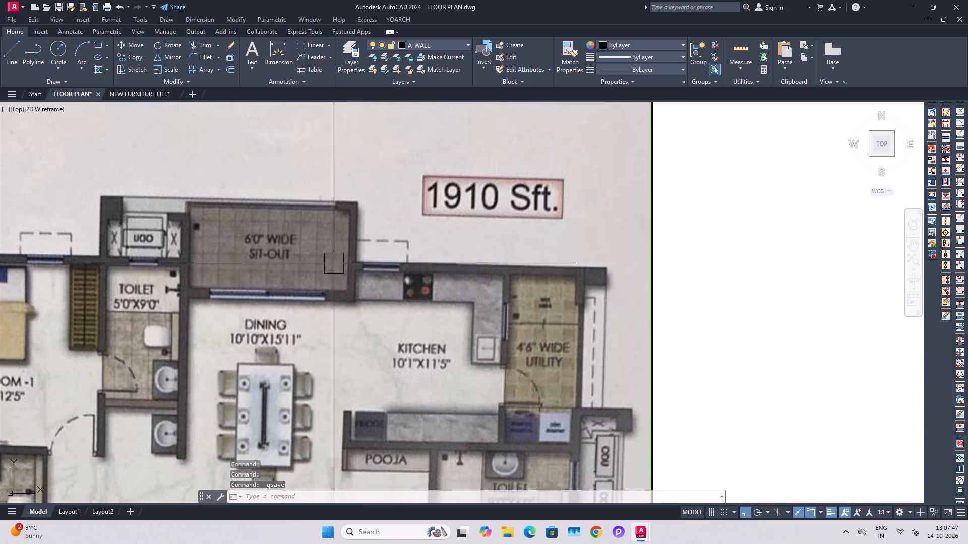
{"action": "scroll", "coordinate": [330, 262], "scroll_direction": "down", "scroll_amount": 1}
{"action": "middle_click_drag", "start_coordinate": [659, 412], "coordinate": [552, 337]}
{"action": "middle_click_drag", "start_coordinate": [722, 427], "coordinate": [606, 366]}
{"action": "scroll", "coordinate": [610, 340], "scroll_direction": "down", "scroll_amount": 1}
{"action": "middle_click_drag", "start_coordinate": [697, 425], "coordinate": [569, 382]}
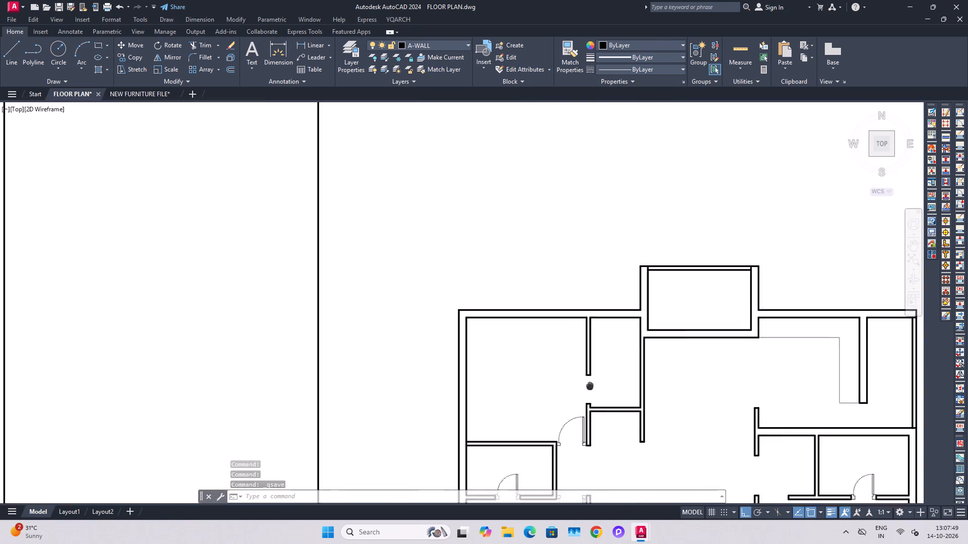
{"action": "middle_click_drag", "start_coordinate": [569, 382], "coordinate": [555, 381]}
{"action": "scroll", "coordinate": [683, 324], "scroll_direction": "up", "scroll_amount": 1}
{"action": "key", "text": "l"}
{"action": "key", "text": "space"}
{"action": "scroll", "coordinate": [679, 315], "scroll_direction": "up", "scroll_amount": 2}
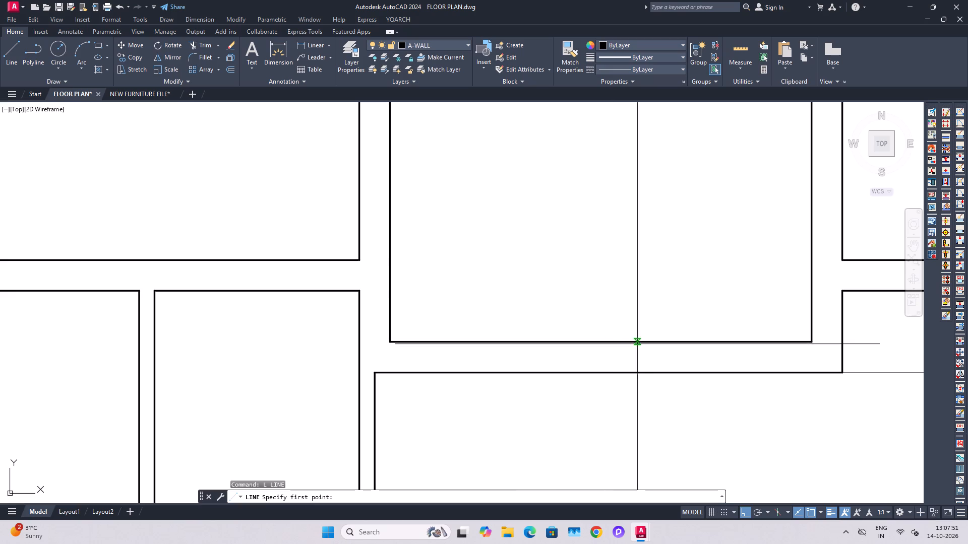
{"action": "left_click", "coordinate": [599, 344]}
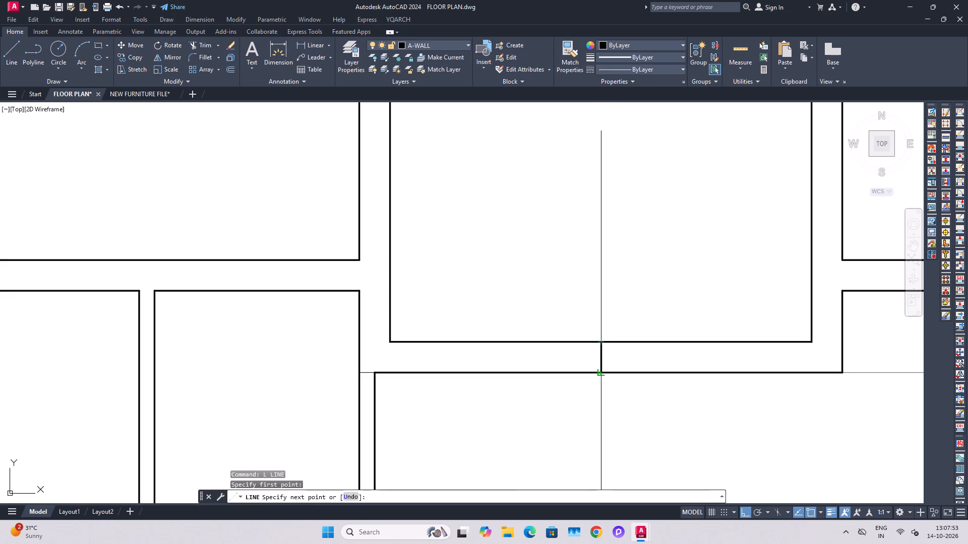
{"action": "left_click", "coordinate": [598, 374]}
{"action": "key", "text": "Escape"}
{"action": "key", "text": "Escape"}
Offset the midpoint line in the sit-out–dining wall by 3'.
{"action": "type", "text": "O"}
{"action": "key", "text": "space"}
{"action": "key", "text": "3"}
{"action": "key", "text": "apostrophe"}
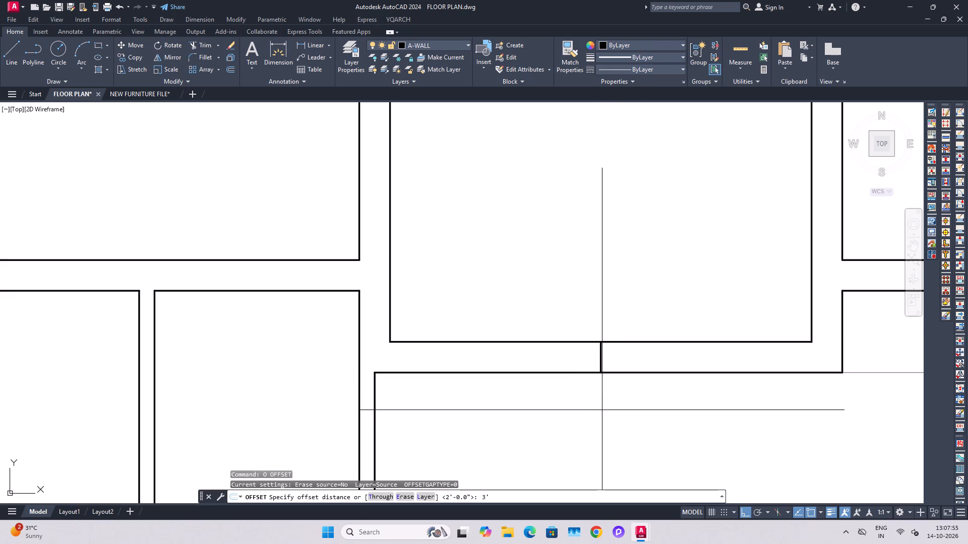
{"action": "key", "text": "Return"}
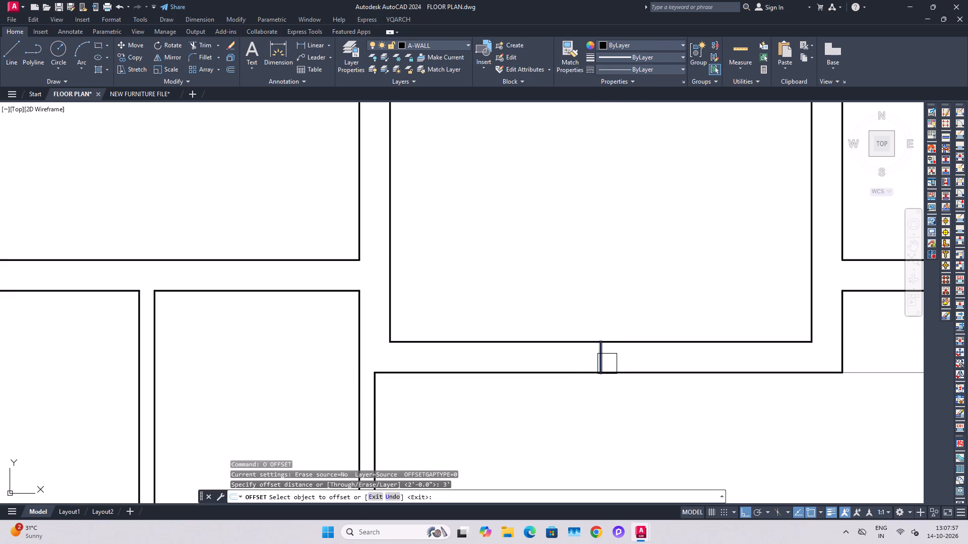
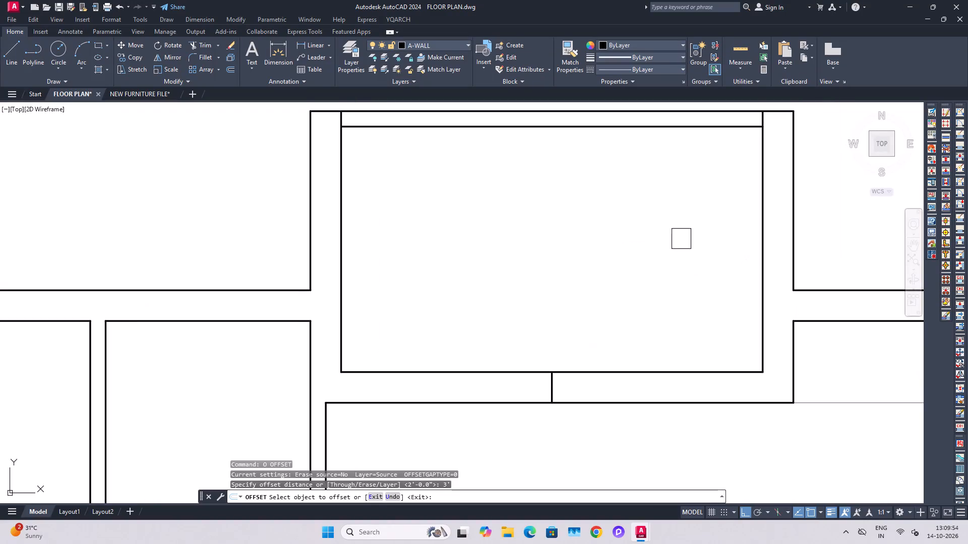
Offset the midpoint line in the sit-out–dining wall by 3' to both sides.
{"action": "scroll", "coordinate": [674, 229], "scroll_direction": "down", "scroll_amount": 1}
{"action": "key", "text": "Escape"}
{"action": "key", "text": "Escape"}
{"action": "type", "text": "O 3'"}
{"action": "key", "text": "Return"}
{"action": "scroll", "coordinate": [606, 325], "scroll_direction": "up", "scroll_amount": 2}
{"action": "left_click_drag", "start_coordinate": [595, 331], "coordinate": [583, 331]}
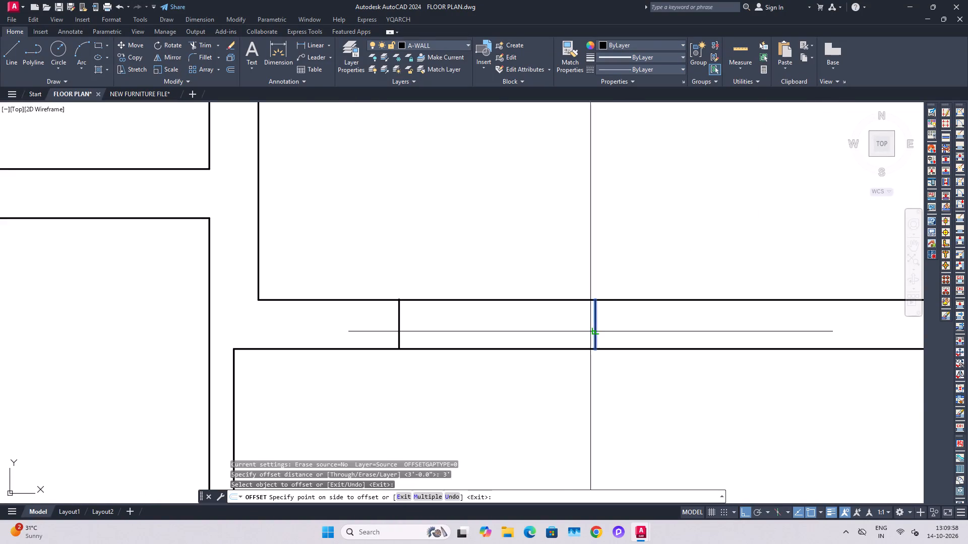
{"action": "left_click", "coordinate": [490, 333]}
{"action": "left_click_drag", "start_coordinate": [595, 325], "coordinate": [608, 325]}
{"action": "left_click", "coordinate": [738, 325]}
{"action": "scroll", "coordinate": [679, 326], "scroll_direction": "down", "scroll_amount": 3}
{"action": "key", "text": "Escape"}
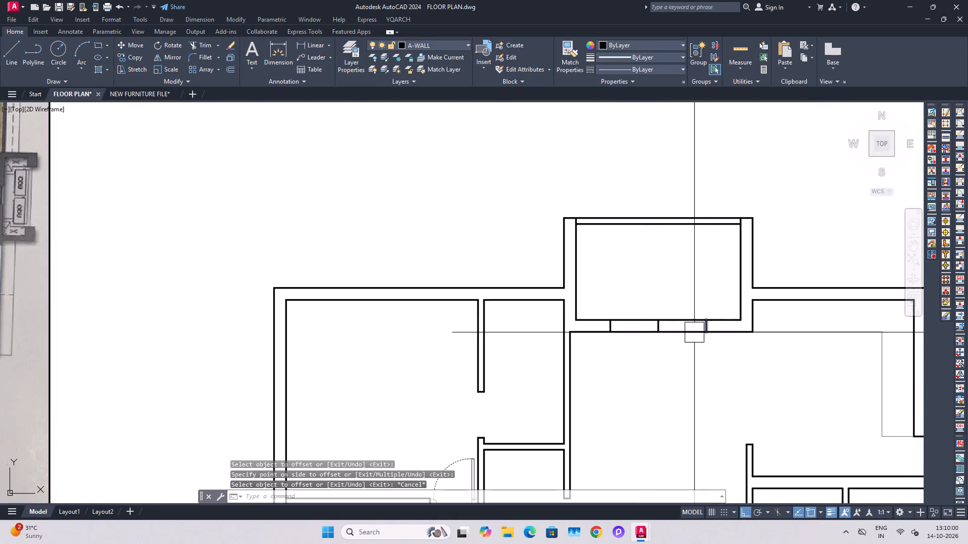
Erase the original midpoint line between the two offset lines in the sit-out–dining wall.
{"action": "scroll", "coordinate": [651, 322], "scroll_direction": "up", "scroll_amount": 3}
{"action": "left_click", "coordinate": [683, 346]}
{"action": "scroll", "coordinate": [679, 348], "scroll_direction": "down", "scroll_amount": 2}
{"action": "key", "text": "Delete"}
Trim the sit-out–dining wall lines between the two offset lines to open the wall.
{"action": "key", "text": "t"}
{"action": "key", "text": "r"}
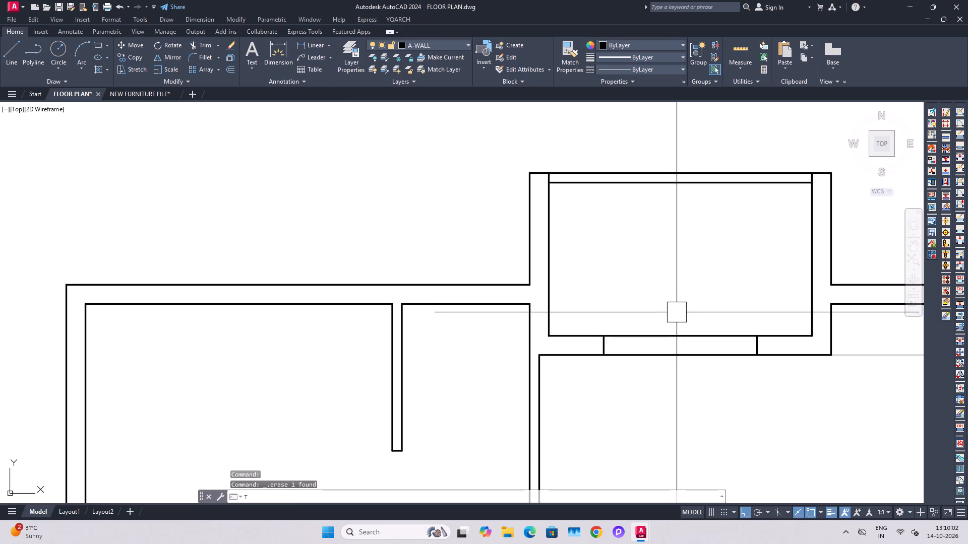
{"action": "key", "text": "space"}
{"action": "left_click", "coordinate": [681, 313]}
{"action": "left_click", "coordinate": [649, 425]}
{"action": "key", "text": "Escape"}
{"action": "key", "text": "Escape"}
{"action": "scroll", "coordinate": [658, 246], "scroll_direction": "down", "scroll_amount": 1}
{"action": "middle_click", "coordinate": [654, 274]}
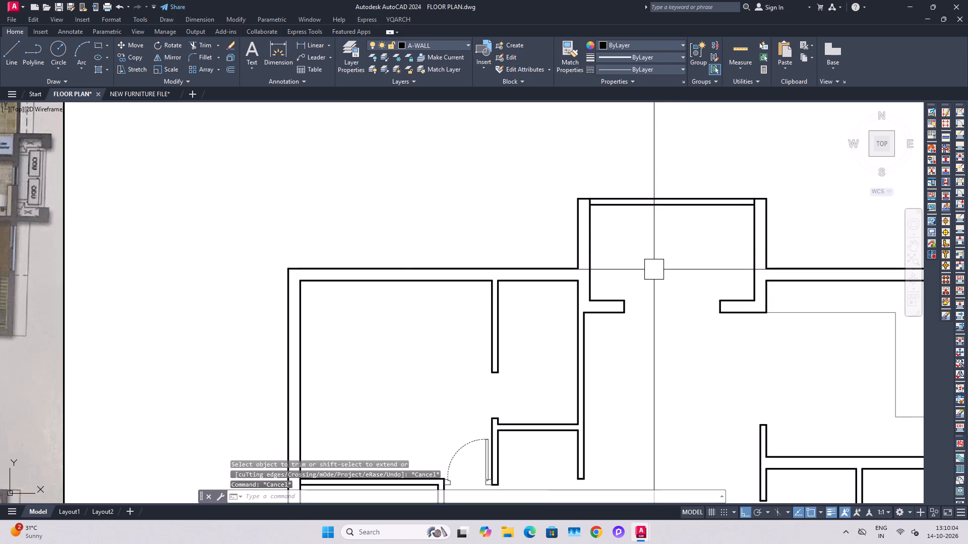
Save the drawing.
{"action": "key", "text": "ctrl+s"}
Examine the reference floor plan and compare it with the drafted plan's door openings.
{"action": "scroll", "coordinate": [646, 268], "scroll_direction": "down", "scroll_amount": 2}
{"action": "scroll", "coordinate": [311, 186], "scroll_direction": "up", "scroll_amount": 3}
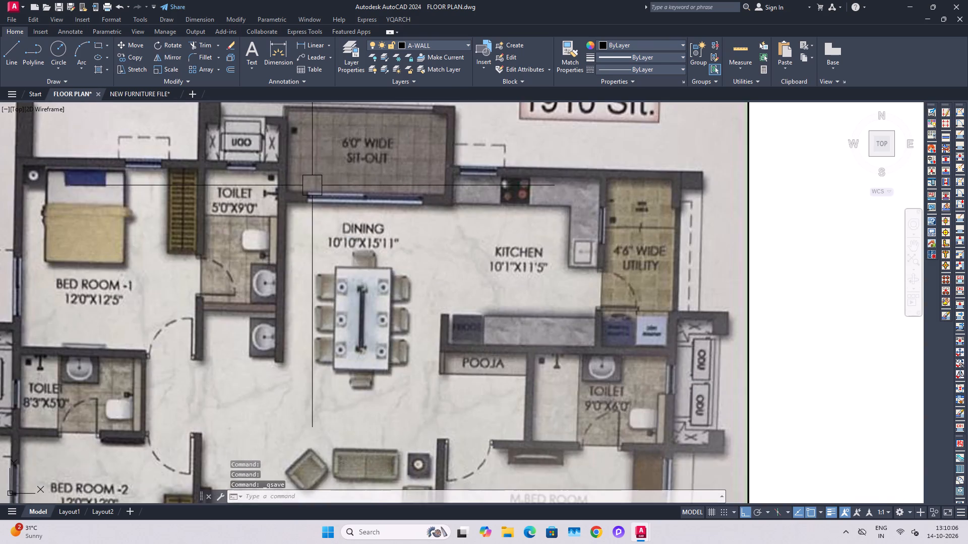
{"action": "scroll", "coordinate": [282, 212], "scroll_direction": "down", "scroll_amount": 7}
{"action": "middle_click_drag", "start_coordinate": [861, 290], "coordinate": [589, 290]}
{"action": "middle_click_drag", "start_coordinate": [636, 275], "coordinate": [397, 318]}
{"action": "scroll", "coordinate": [649, 248], "scroll_direction": "down", "scroll_amount": 4}
{"action": "scroll", "coordinate": [554, 248], "scroll_direction": "up", "scroll_amount": 2}
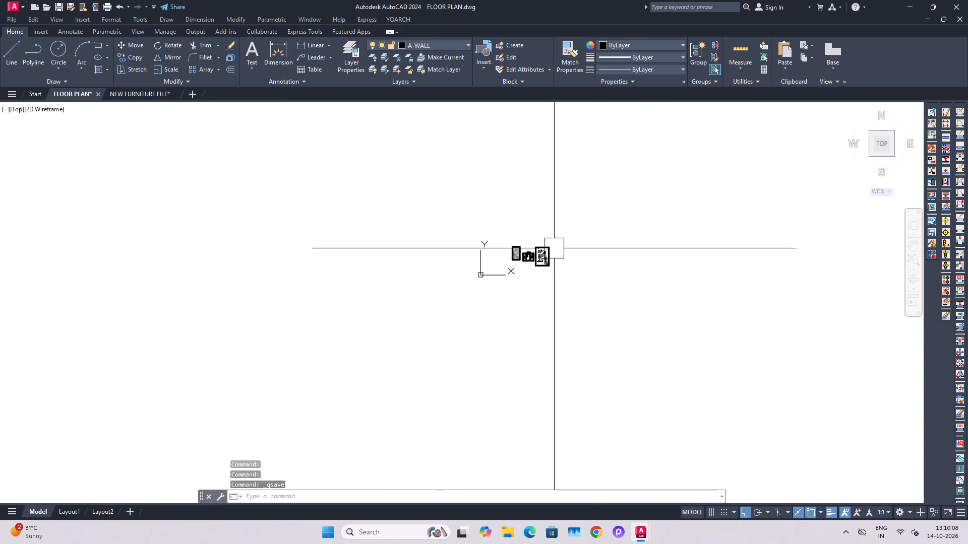
{"action": "scroll", "coordinate": [554, 248], "scroll_direction": "up", "scroll_amount": 6}
{"action": "middle_click_drag", "start_coordinate": [662, 311], "coordinate": [713, 253]}
{"action": "scroll", "coordinate": [720, 251], "scroll_direction": "down", "scroll_amount": 1}
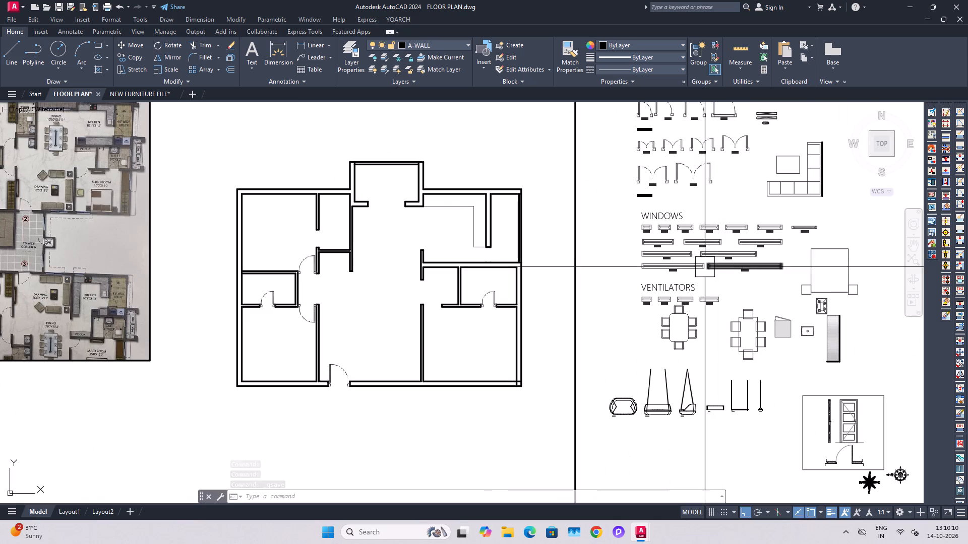
{"action": "scroll", "coordinate": [386, 283], "scroll_direction": "up", "scroll_amount": 2}
{"action": "middle_click_drag", "start_coordinate": [445, 288], "coordinate": [559, 303]}
{"action": "scroll", "coordinate": [550, 296], "scroll_direction": "down", "scroll_amount": 1}
{"action": "middle_click_drag", "start_coordinate": [474, 279], "coordinate": [510, 336]}
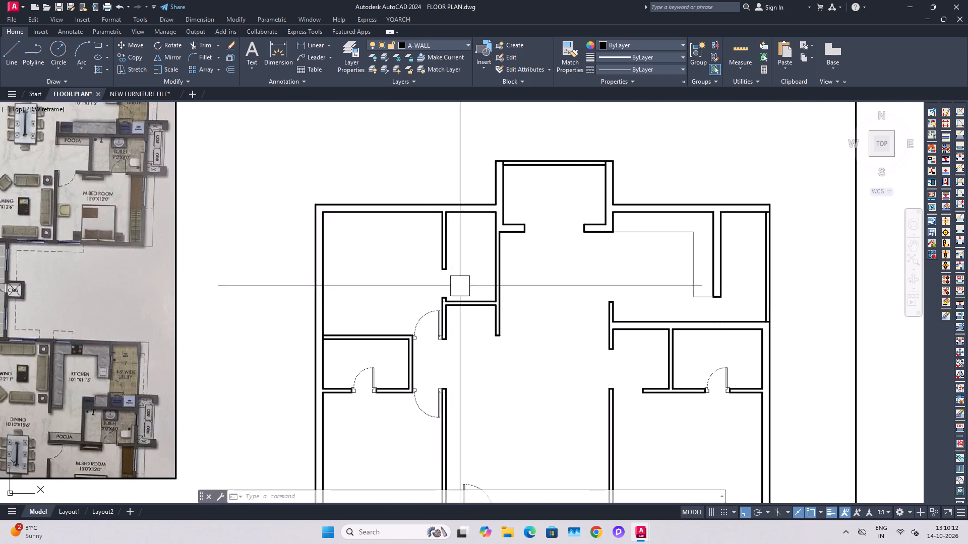
{"action": "middle_click_drag", "start_coordinate": [468, 285], "coordinate": [514, 252]}
Copy the door of the toilet between the two bedrooms to the lower wall end of the bedroom 1 toilet opening.
{"action": "scroll", "coordinate": [400, 346], "scroll_direction": "up", "scroll_amount": 2}
{"action": "left_click", "coordinate": [436, 330]}
{"action": "key", "text": "x"}
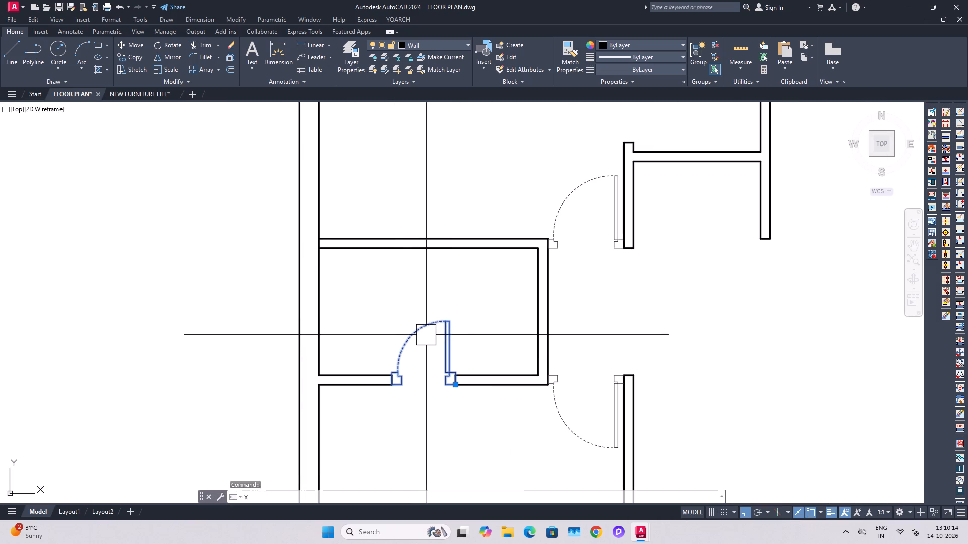
{"action": "key", "text": "Escape"}
{"action": "key", "text": "Escape"}
{"action": "left_click", "coordinate": [418, 339]}
{"action": "type", "text": "CO"}
{"action": "key", "text": "space"}
{"action": "scroll", "coordinate": [403, 379], "scroll_direction": "up", "scroll_amount": 1}
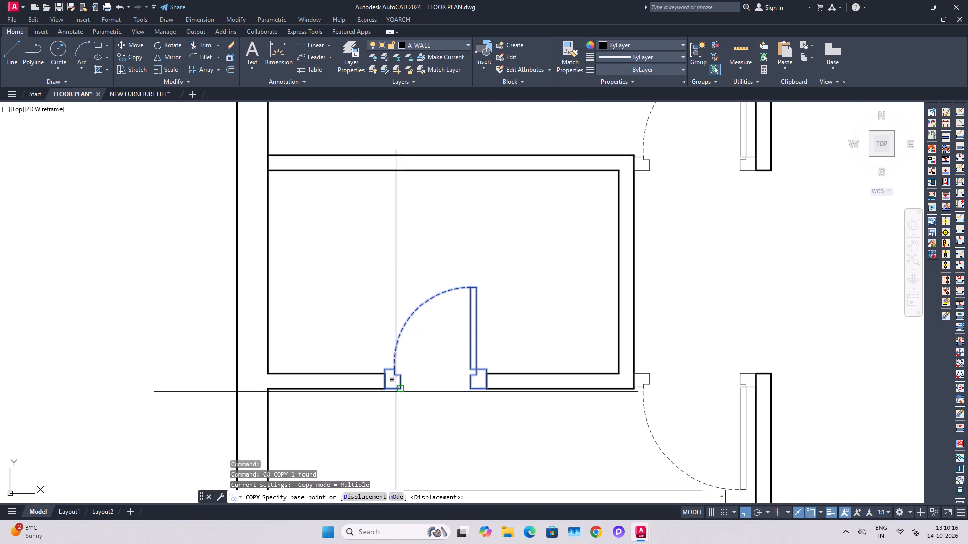
{"action": "left_click_drag", "start_coordinate": [387, 387], "coordinate": [392, 386]}
{"action": "middle_click_drag", "start_coordinate": [607, 244], "coordinate": [548, 417]}
{"action": "middle_click_drag", "start_coordinate": [602, 285], "coordinate": [548, 432]}
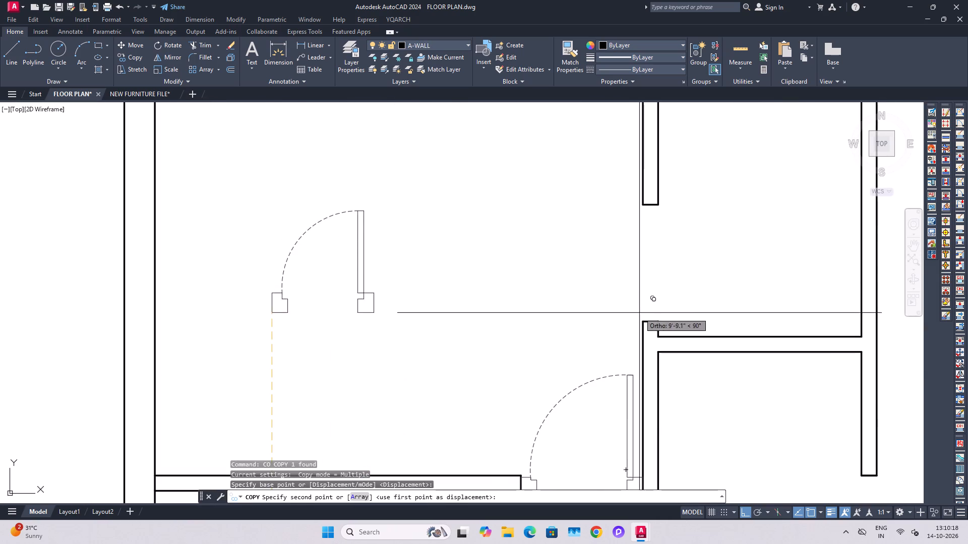
{"action": "left_click", "coordinate": [641, 320]}
{"action": "key", "text": "Escape"}
Rotate the copied toilet door 90° clockwise so it swings into the bedroom 1 toilet.
{"action": "left_click", "coordinate": [659, 284]}
{"action": "key", "text": "r"}
{"action": "key", "text": "o"}
{"action": "key", "text": "space"}
{"action": "left_click", "coordinate": [686, 288]}
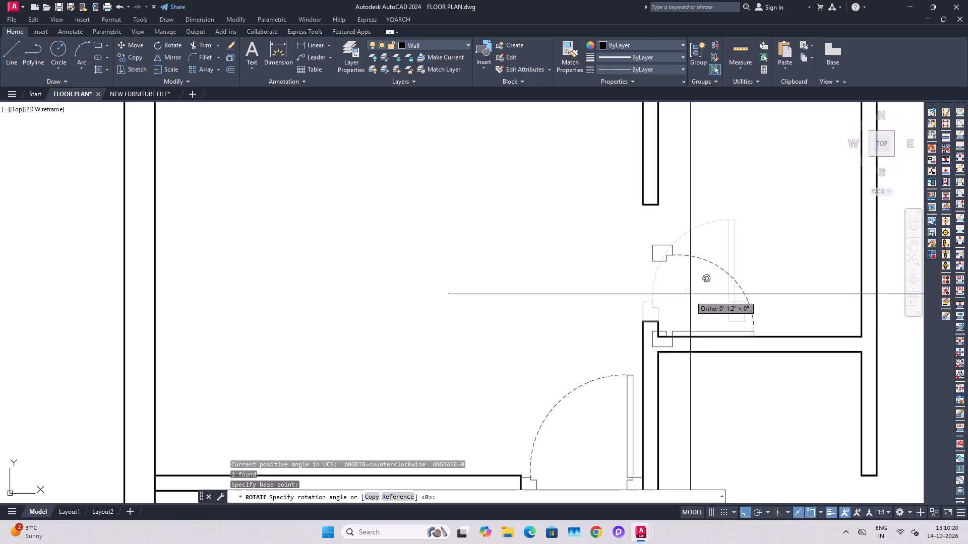
{"action": "left_click", "coordinate": [690, 307]}
Move the rotated door so its lower frame corner meets the wall end corner at the bedroom 1 toilet opening.
{"action": "left_click", "coordinate": [683, 336]}
{"action": "key", "text": "m"}
{"action": "key", "text": "space"}
{"action": "scroll", "coordinate": [659, 350], "scroll_direction": "up", "scroll_amount": 2}
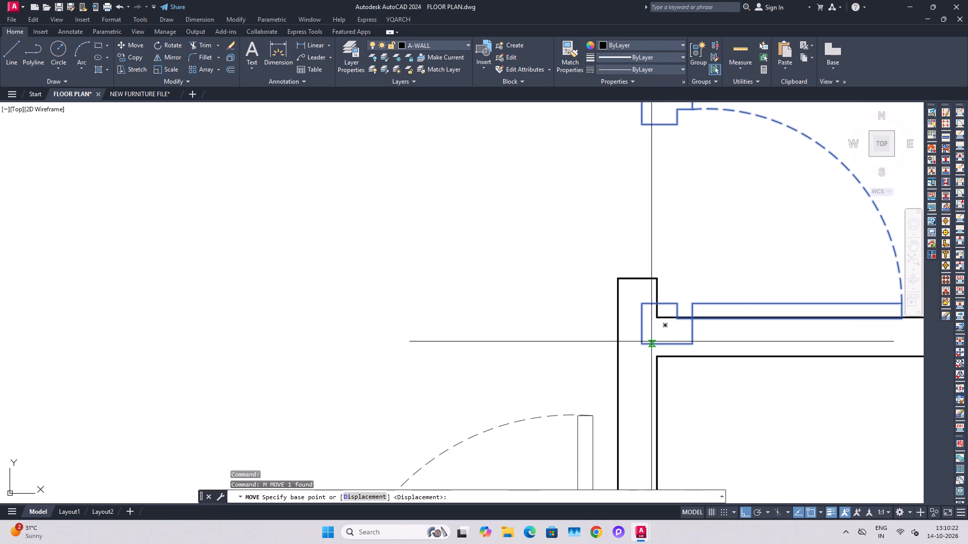
{"action": "left_click", "coordinate": [640, 344]}
{"action": "left_click", "coordinate": [619, 281]}
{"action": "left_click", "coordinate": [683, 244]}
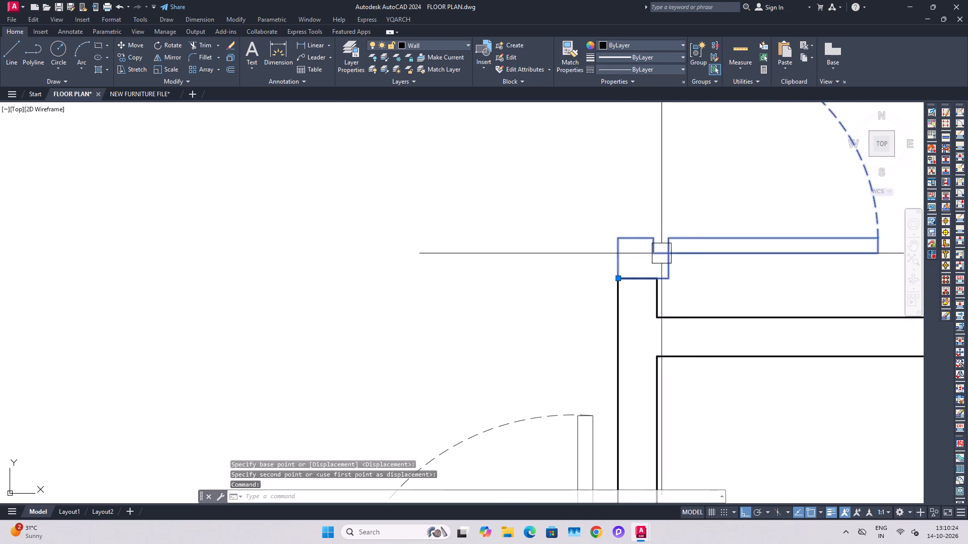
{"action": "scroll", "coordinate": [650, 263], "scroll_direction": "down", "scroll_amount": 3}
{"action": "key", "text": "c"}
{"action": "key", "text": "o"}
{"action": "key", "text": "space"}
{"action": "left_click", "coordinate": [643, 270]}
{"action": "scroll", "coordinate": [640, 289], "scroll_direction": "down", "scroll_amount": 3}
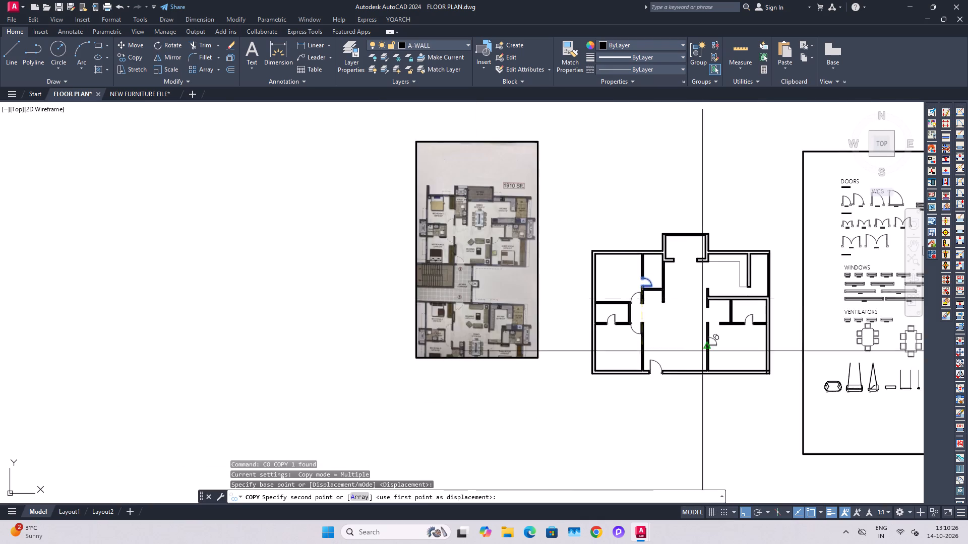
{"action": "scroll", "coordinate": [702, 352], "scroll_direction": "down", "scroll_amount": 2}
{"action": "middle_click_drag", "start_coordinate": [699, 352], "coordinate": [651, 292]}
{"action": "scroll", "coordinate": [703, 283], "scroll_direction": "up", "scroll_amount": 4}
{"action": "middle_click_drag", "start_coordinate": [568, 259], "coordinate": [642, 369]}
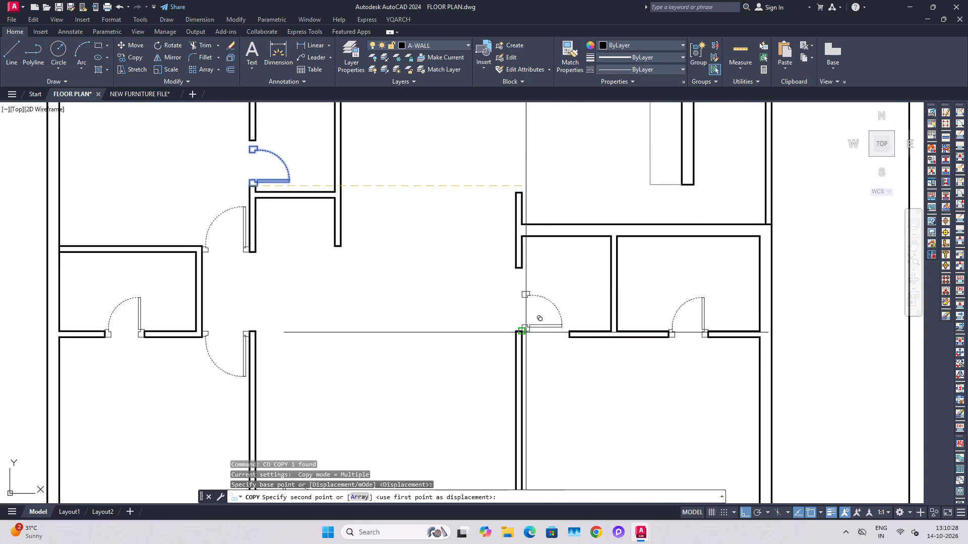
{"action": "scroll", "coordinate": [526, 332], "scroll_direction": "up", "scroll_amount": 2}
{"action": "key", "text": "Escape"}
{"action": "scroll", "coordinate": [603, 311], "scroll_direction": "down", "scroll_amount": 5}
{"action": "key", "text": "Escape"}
Copy the bedroom 2 door into the master bedroom entrance opening, against the end of the horizontal toilet-side wall.
{"action": "scroll", "coordinate": [522, 292], "scroll_direction": "up", "scroll_amount": 3}
{"action": "left_click", "coordinate": [497, 385]}
{"action": "key", "text": "c"}
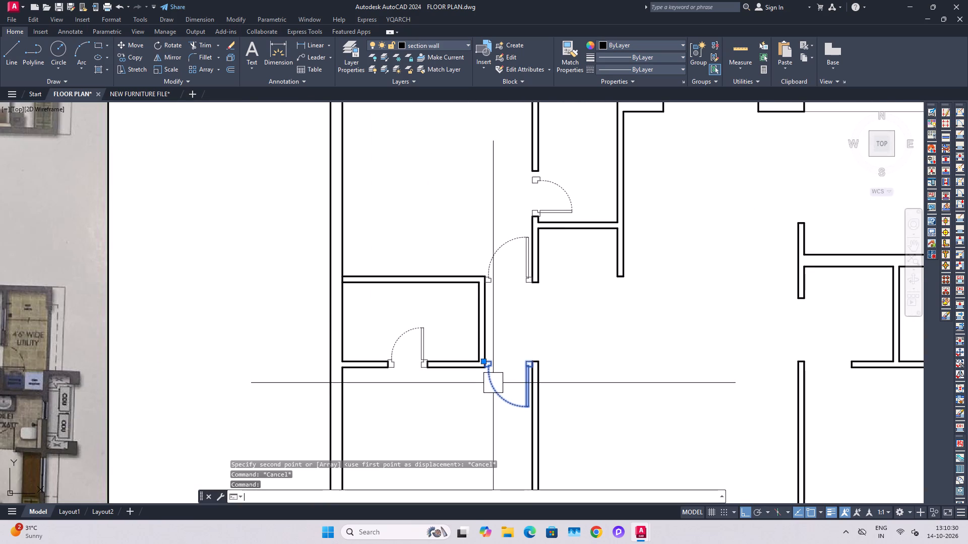
{"action": "key", "text": "o"}
{"action": "key", "text": "space"}
{"action": "scroll", "coordinate": [503, 380], "scroll_direction": "up", "scroll_amount": 3}
{"action": "left_click", "coordinate": [620, 311]}
{"action": "scroll", "coordinate": [622, 316], "scroll_direction": "down", "scroll_amount": 3}
{"action": "middle_click_drag", "start_coordinate": [706, 332], "coordinate": [495, 331]}
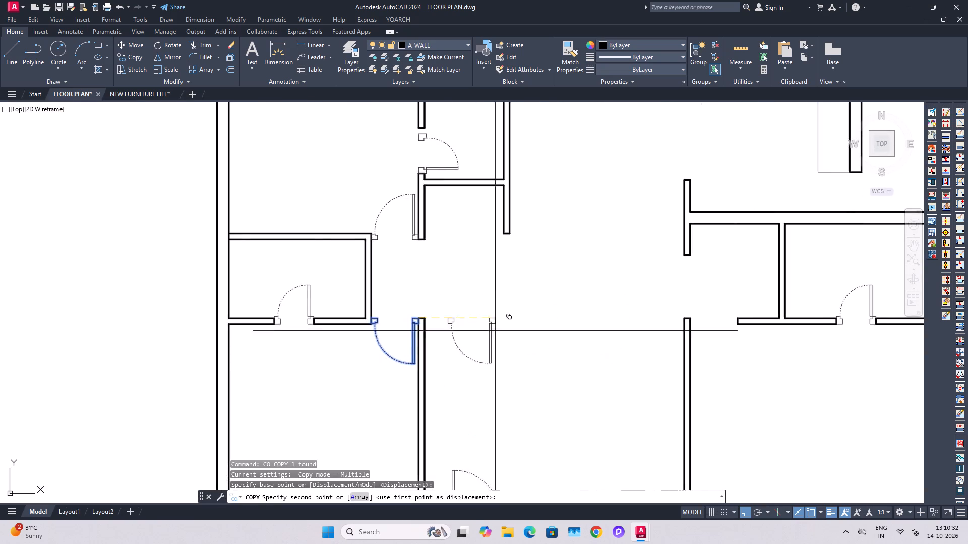
{"action": "scroll", "coordinate": [753, 326], "scroll_direction": "up", "scroll_amount": 3}
{"action": "left_click", "coordinate": [688, 302]}
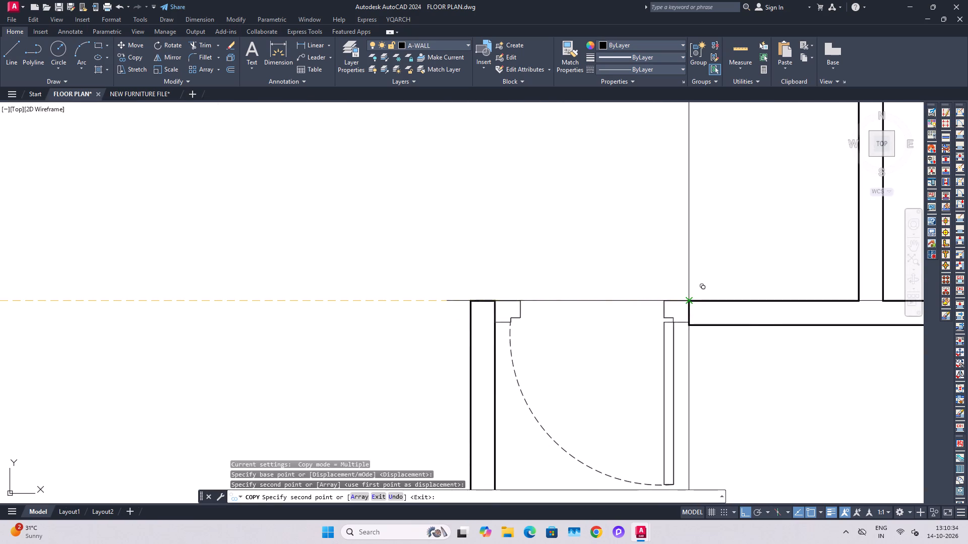
{"action": "key", "text": "Escape"}
{"action": "key", "text": "Escape"}
Mirror the copied master bedroom door about a vertical line, erasing the source door.
{"action": "left_click", "coordinate": [673, 305]}
{"action": "type", "text": "MI"}
{"action": "key", "text": "space"}
{"action": "left_click", "coordinate": [615, 319]}
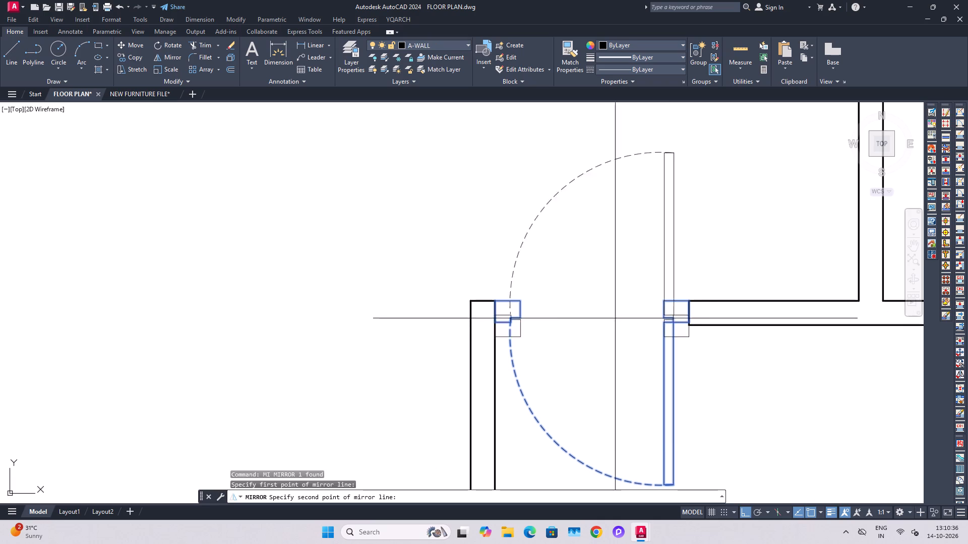
{"action": "left_click", "coordinate": [625, 293]}
{"action": "left_click", "coordinate": [636, 340]}
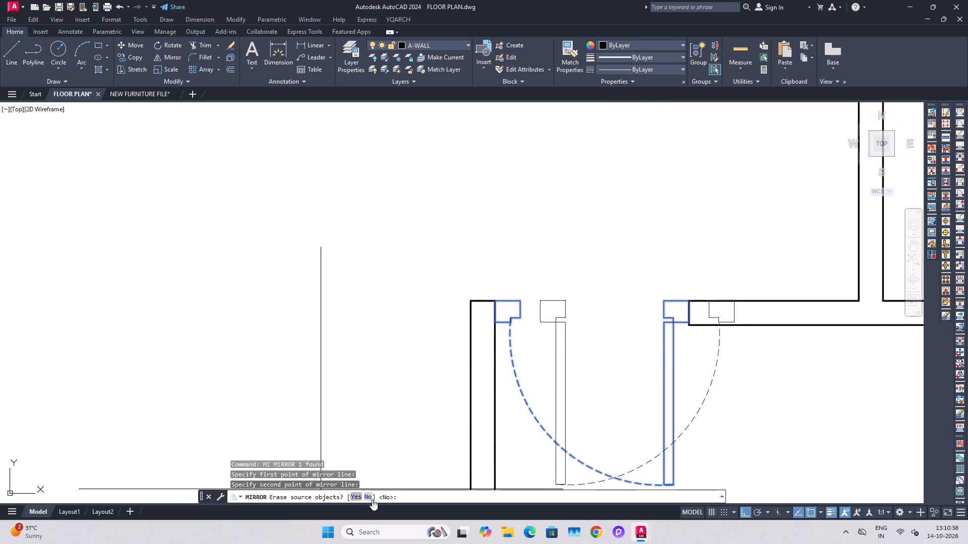
{"action": "left_click", "coordinate": [358, 492]}
{"action": "left_click", "coordinate": [356, 499]}
{"action": "key", "text": "Escape"}
Move the mirrored door so its upper frame corner meets the end corner of the living–master bedroom wall.
{"action": "left_click", "coordinate": [572, 353]}
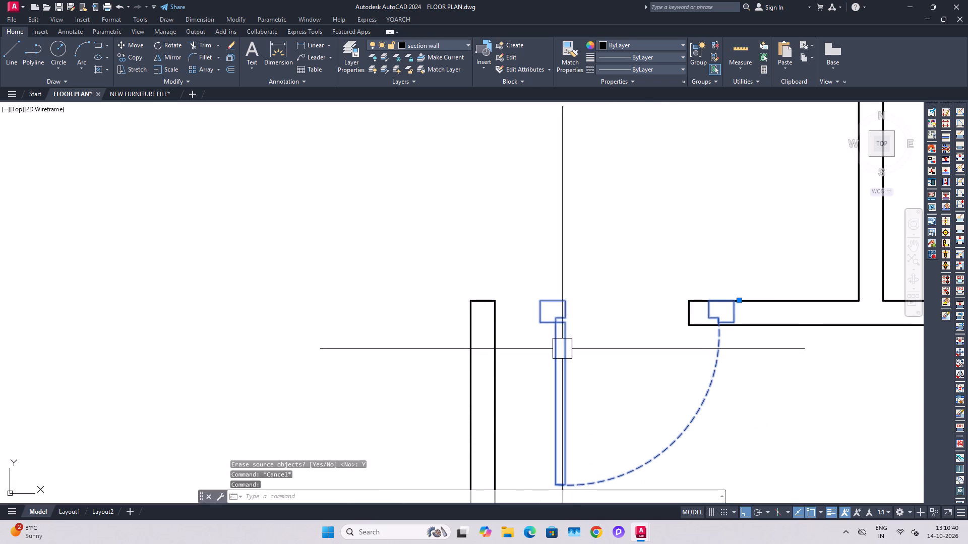
{"action": "key", "text": "m"}
{"action": "key", "text": "space"}
{"action": "left_click", "coordinate": [537, 302]}
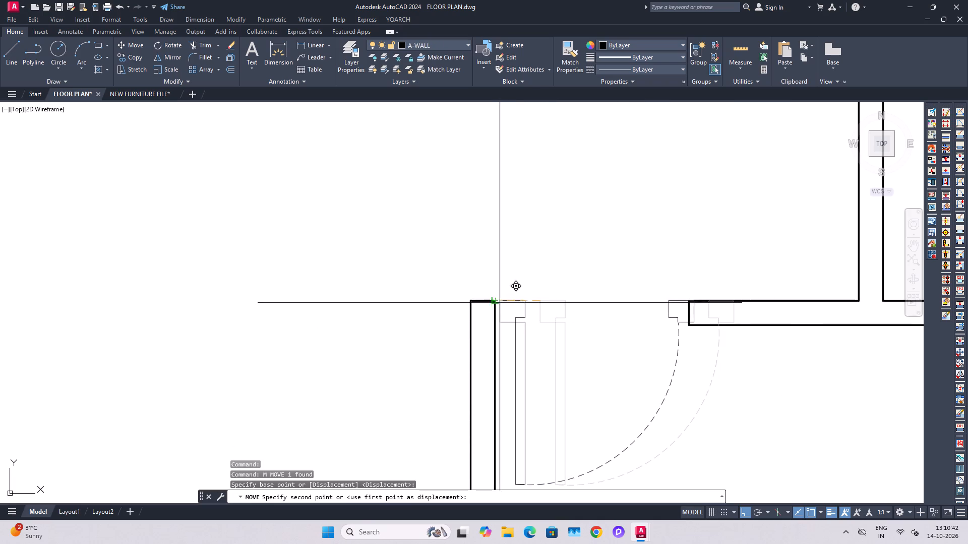
{"action": "left_click", "coordinate": [497, 301]}
{"action": "key", "text": "Escape"}
{"action": "key", "text": "Escape"}
Open the overview of virtual desktops.
{"action": "left_click", "coordinate": [458, 524]}
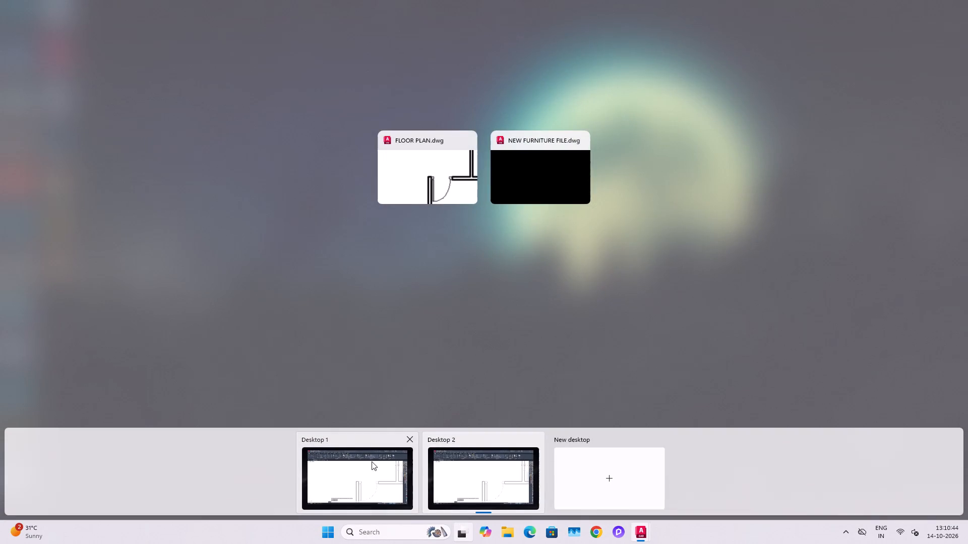
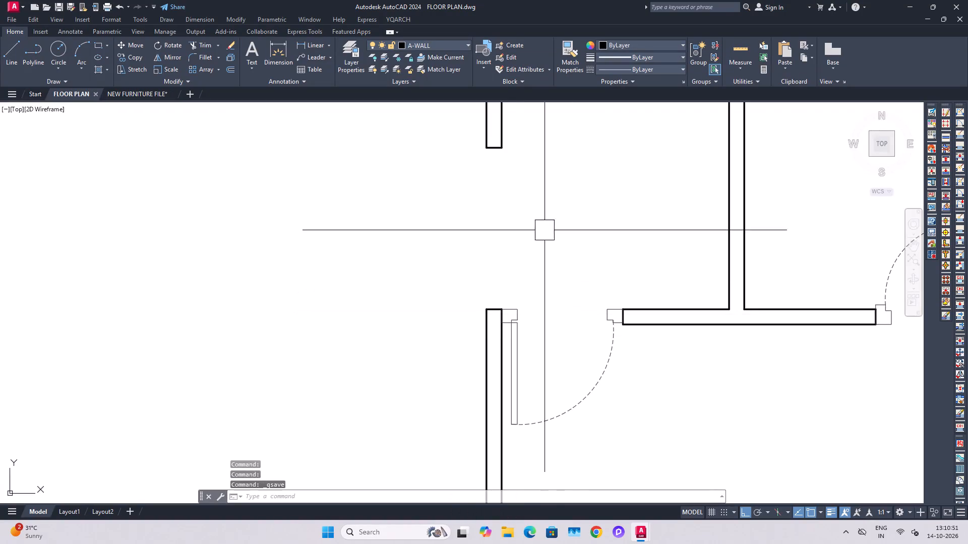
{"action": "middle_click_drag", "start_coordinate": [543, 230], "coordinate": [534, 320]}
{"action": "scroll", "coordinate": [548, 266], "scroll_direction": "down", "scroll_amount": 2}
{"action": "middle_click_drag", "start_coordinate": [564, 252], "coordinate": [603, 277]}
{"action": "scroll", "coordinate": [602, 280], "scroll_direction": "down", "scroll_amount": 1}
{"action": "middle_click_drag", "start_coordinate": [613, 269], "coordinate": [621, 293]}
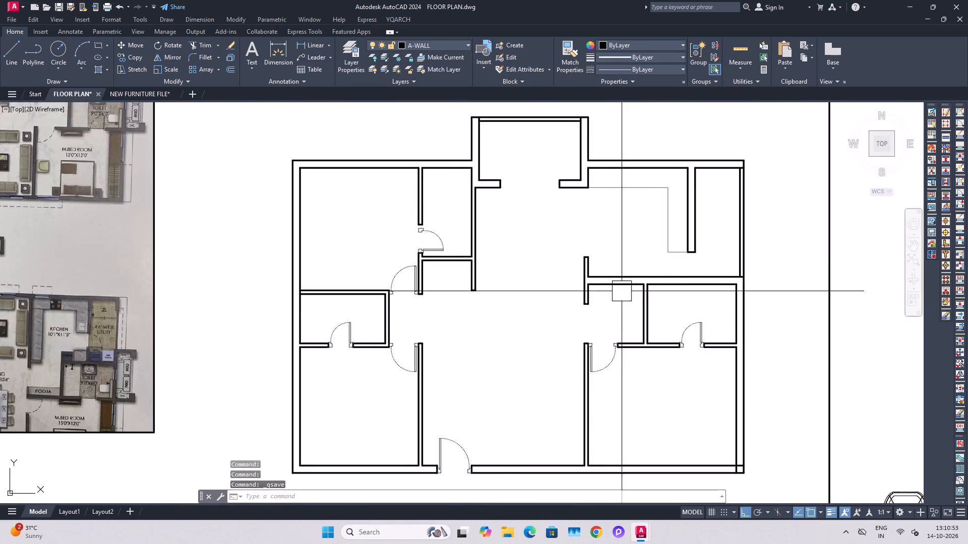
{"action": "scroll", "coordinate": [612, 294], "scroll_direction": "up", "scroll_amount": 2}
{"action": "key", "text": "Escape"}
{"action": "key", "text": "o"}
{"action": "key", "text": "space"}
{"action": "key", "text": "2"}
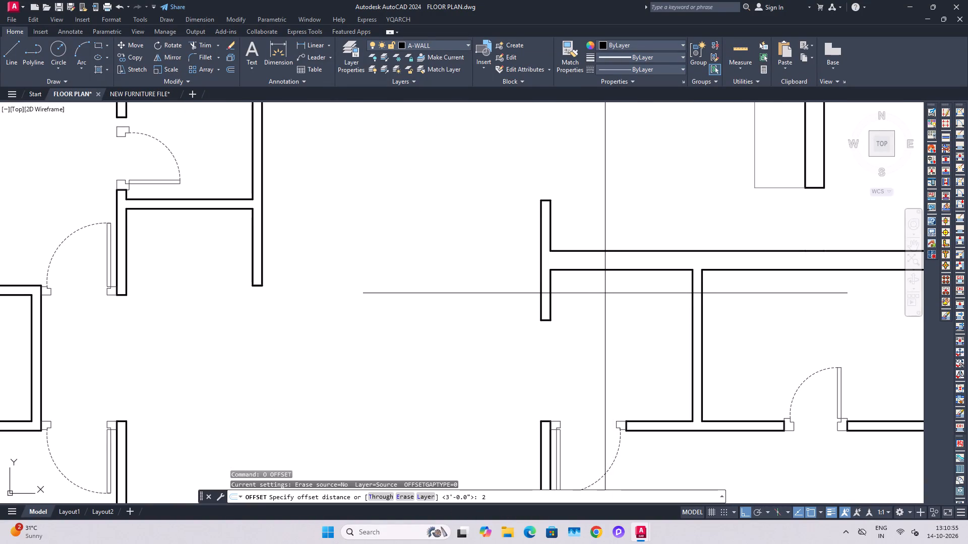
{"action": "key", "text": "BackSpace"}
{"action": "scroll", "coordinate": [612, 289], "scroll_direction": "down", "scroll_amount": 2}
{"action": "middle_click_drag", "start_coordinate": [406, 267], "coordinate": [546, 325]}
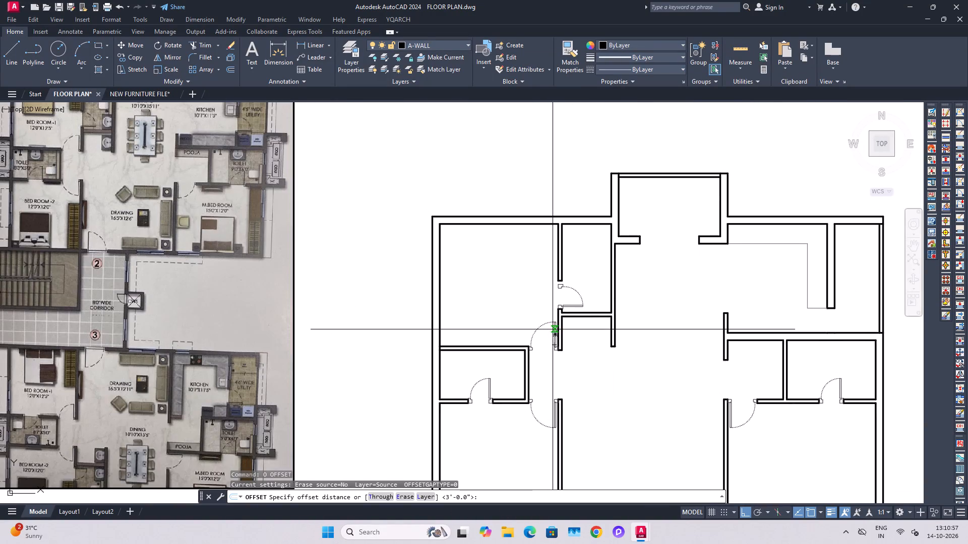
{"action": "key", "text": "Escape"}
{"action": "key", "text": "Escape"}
Offset the lower face line of the kitchen wall 2' down into the space beside the master toilet.
{"action": "middle_click_drag", "start_coordinate": [648, 344], "coordinate": [510, 301]}
{"action": "scroll", "coordinate": [611, 332], "scroll_direction": "up", "scroll_amount": 4}
{"action": "middle_click_drag", "start_coordinate": [617, 313], "coordinate": [600, 322]}
{"action": "key", "text": "o"}
{"action": "key", "text": "space"}
{"action": "type", "text": "2'"}
{"action": "key", "text": "Return"}
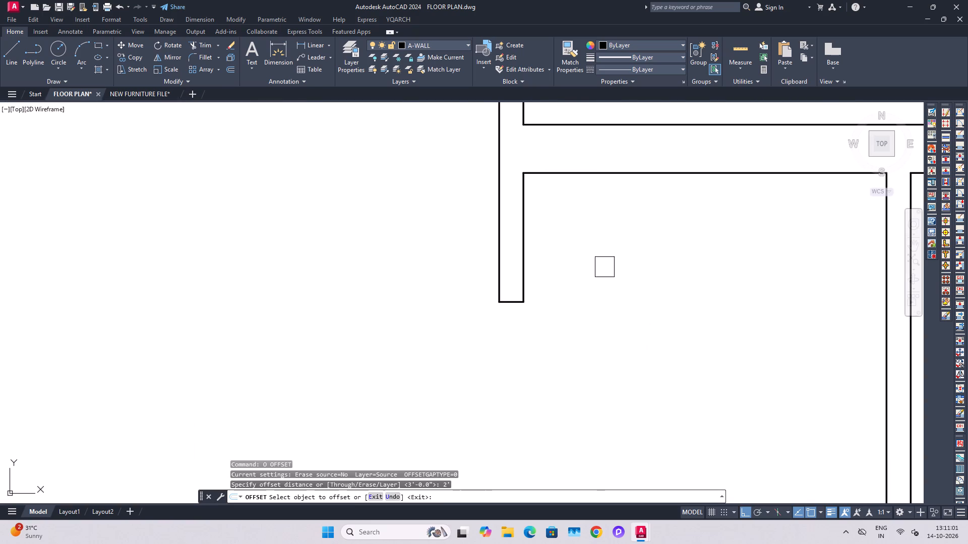
{"action": "left_click", "coordinate": [626, 172]}
{"action": "left_click", "coordinate": [627, 208]}
{"action": "key", "text": "Escape"}
{"action": "key", "text": "Escape"}
Match the thin kitchen counter line's properties onto the new offset line beside the master toilet.
{"action": "scroll", "coordinate": [610, 233], "scroll_direction": "down", "scroll_amount": 3}
{"action": "key", "text": "m"}
{"action": "type", "text": "A"}
{"action": "key", "text": "space"}
{"action": "scroll", "coordinate": [609, 239], "scroll_direction": "down", "scroll_amount": 2}
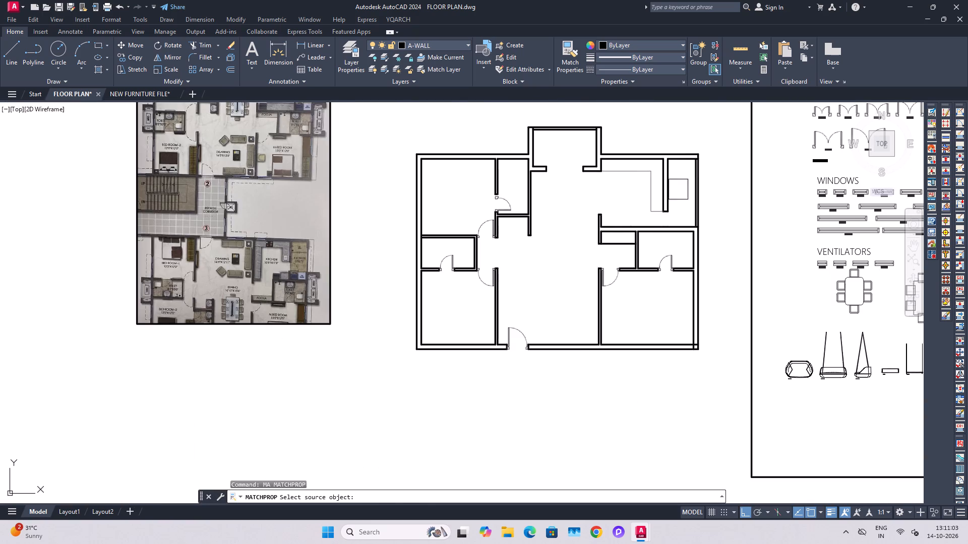
{"action": "scroll", "coordinate": [651, 171], "scroll_direction": "up", "scroll_amount": 1}
{"action": "left_click", "coordinate": [647, 174]}
{"action": "scroll", "coordinate": [613, 288], "scroll_direction": "up", "scroll_amount": 2}
{"action": "left_click", "coordinate": [609, 283]}
{"action": "key", "text": "Escape"}
{"action": "key", "text": "Escape"}
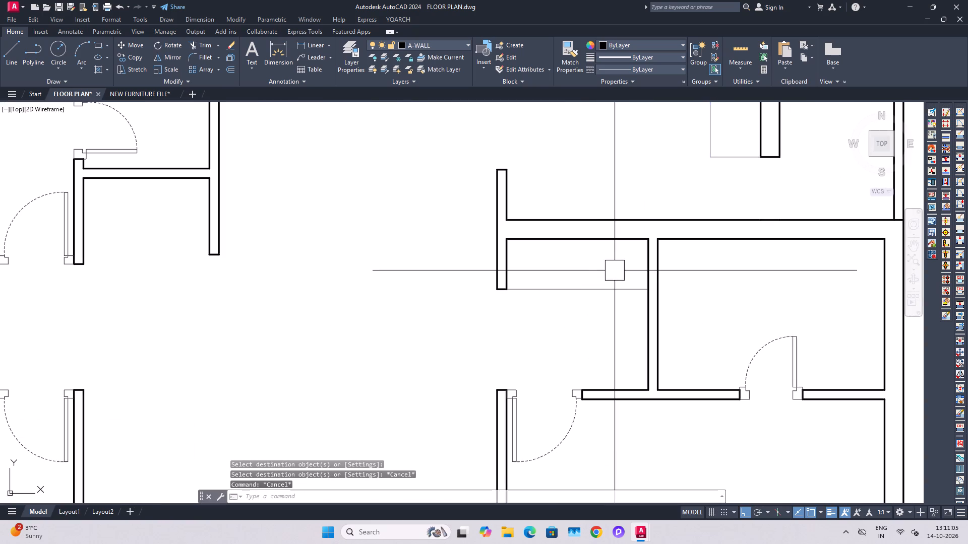
Save the drawing.
{"action": "key", "text": "ctrl+s"}
Examine the opening to the projecting top room, comparing the drafted plan with the 1910 Sft reference image.
{"action": "scroll", "coordinate": [617, 269], "scroll_direction": "down", "scroll_amount": 1}
{"action": "scroll", "coordinate": [655, 290], "scroll_direction": "down", "scroll_amount": 1}
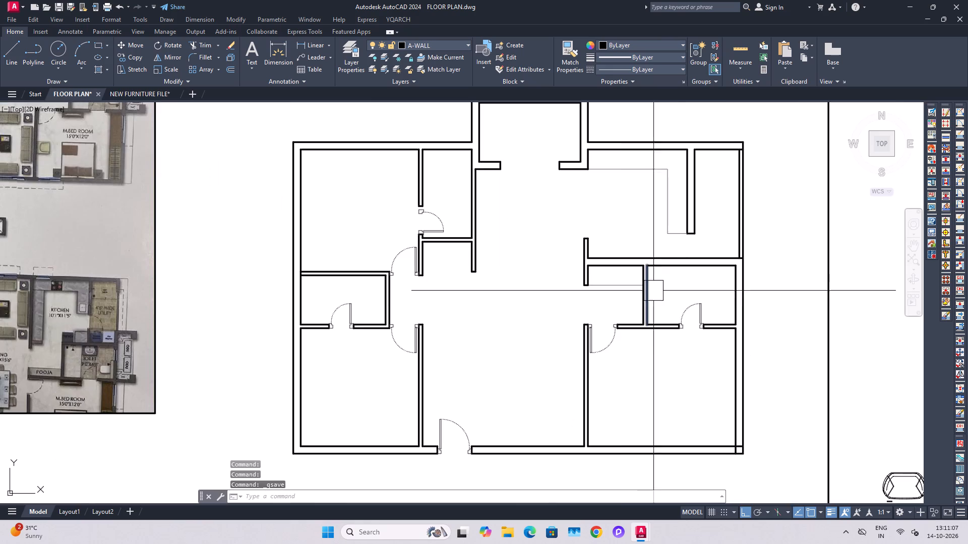
{"action": "middle_click_drag", "start_coordinate": [518, 303], "coordinate": [530, 334]}
{"action": "middle_click_drag", "start_coordinate": [532, 283], "coordinate": [559, 326]}
{"action": "scroll", "coordinate": [548, 220], "scroll_direction": "up", "scroll_amount": 3}
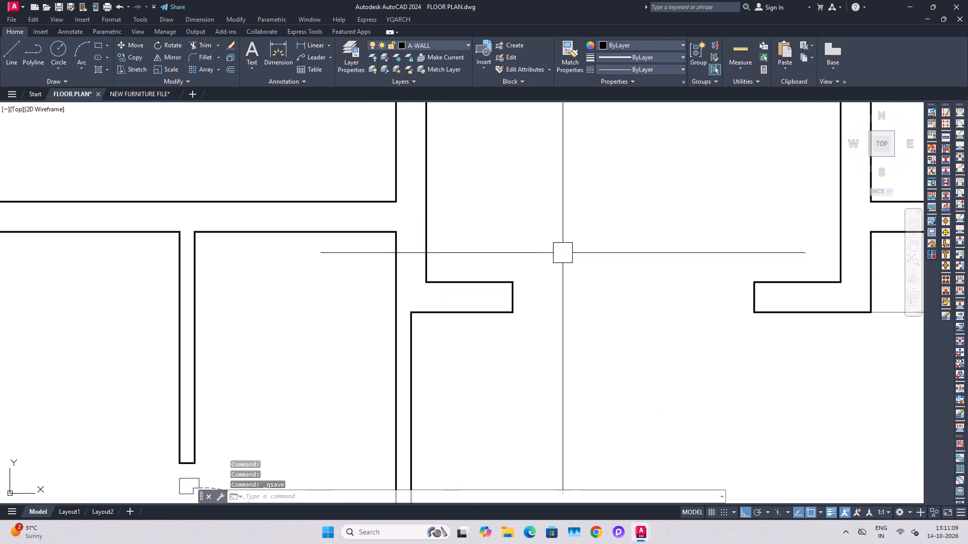
{"action": "middle_click_drag", "start_coordinate": [550, 267], "coordinate": [526, 285]}
{"action": "scroll", "coordinate": [520, 283], "scroll_direction": "down", "scroll_amount": 4}
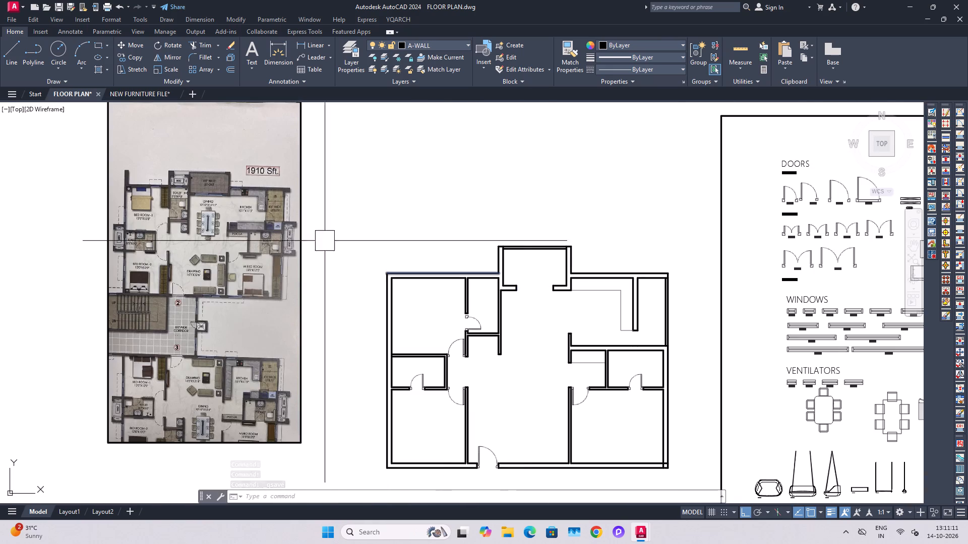
{"action": "scroll", "coordinate": [191, 185], "scroll_direction": "up", "scroll_amount": 4}
{"action": "scroll", "coordinate": [194, 195], "scroll_direction": "down", "scroll_amount": 5}
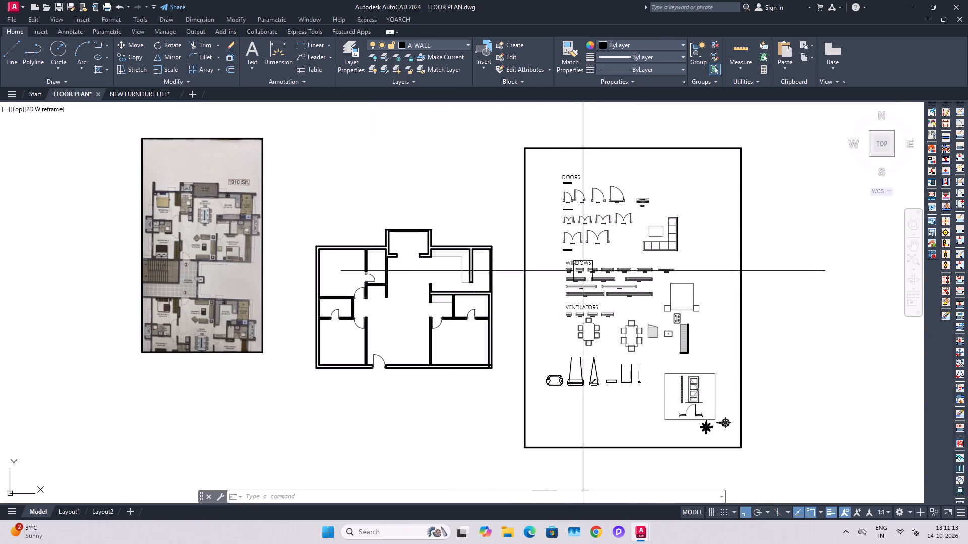
Draw a rectangle filling the opening between the two wall stubs below the projecting top room.
{"action": "scroll", "coordinate": [590, 261], "scroll_direction": "up", "scroll_amount": 1}
{"action": "scroll", "coordinate": [336, 262], "scroll_direction": "up", "scroll_amount": 2}
{"action": "middle_click_drag", "start_coordinate": [339, 230], "coordinate": [384, 264]}
{"action": "type", "text": "REC"}
{"action": "key", "text": "space"}
{"action": "scroll", "coordinate": [262, 268], "scroll_direction": "up", "scroll_amount": 2}
{"action": "left_click", "coordinate": [211, 276]}
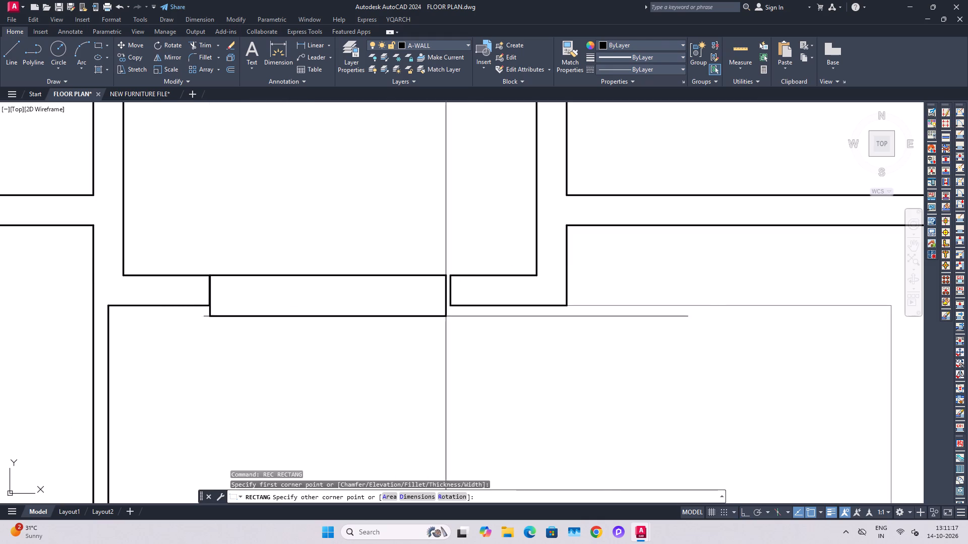
{"action": "left_click", "coordinate": [452, 305]}
{"action": "key", "text": "Escape"}
Set the opening rectangle's lineweight to 0.00 mm.
{"action": "middle_click_drag", "start_coordinate": [318, 302], "coordinate": [393, 325]}
{"action": "left_click", "coordinate": [387, 326]}
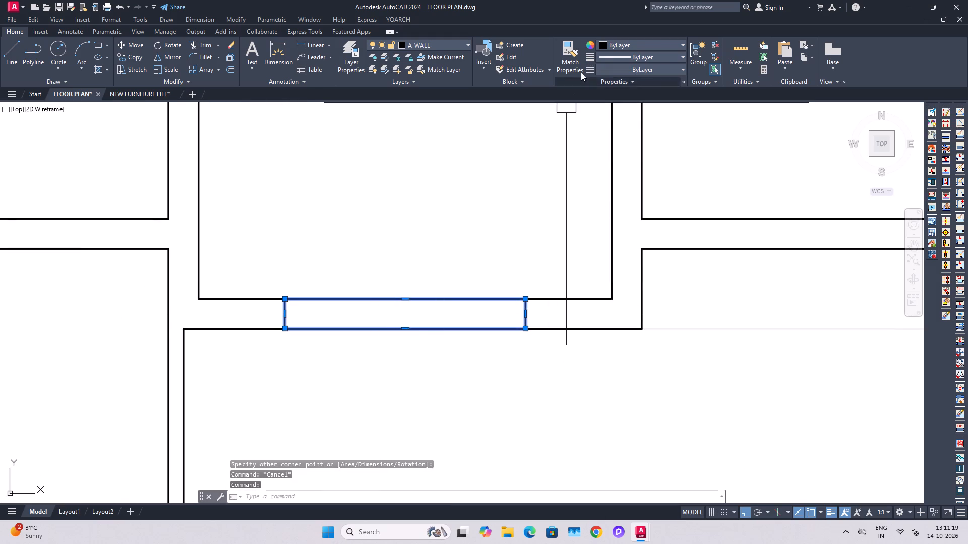
{"action": "left_click", "coordinate": [632, 41]}
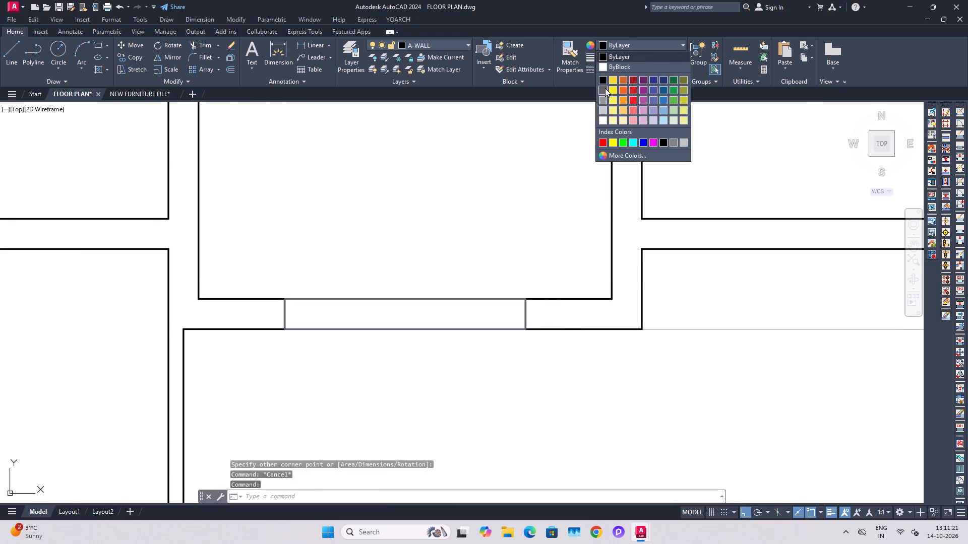
{"action": "key", "text": "Escape"}
{"action": "key", "text": "Escape"}
{"action": "left_click", "coordinate": [642, 57]}
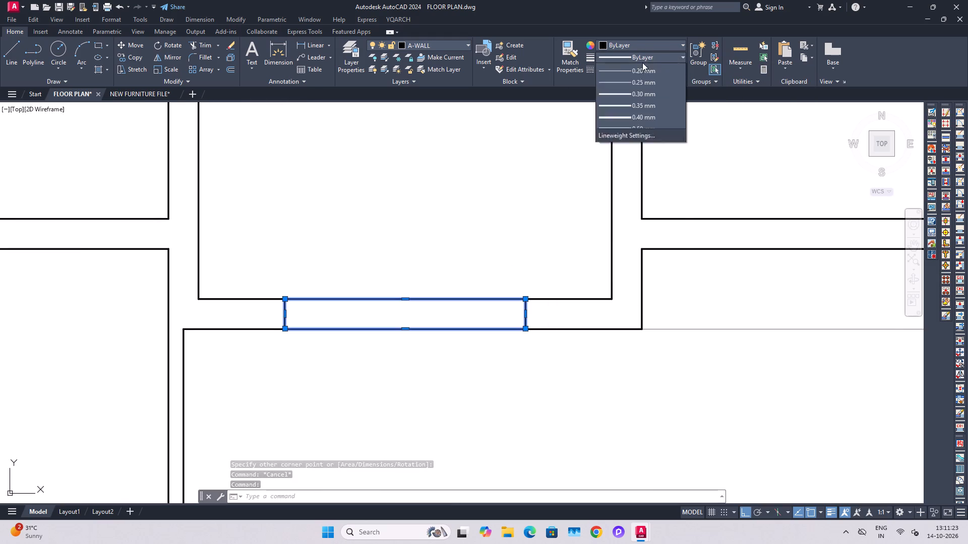
{"action": "left_click", "coordinate": [639, 105]}
{"action": "key", "text": "Escape"}
{"action": "key", "text": "Escape"}
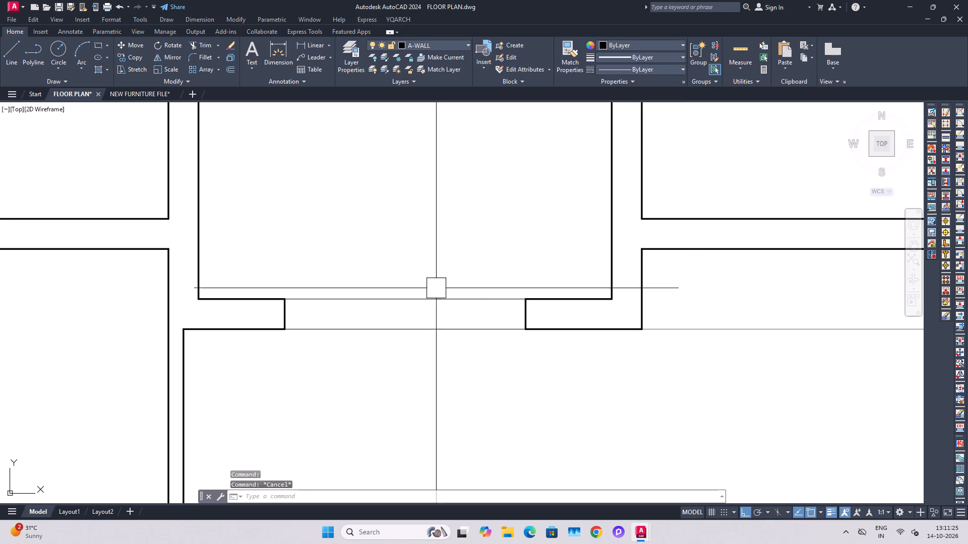
Draw a vertical centre line across the opening rectangle, joining the midpoints of its two long sides.
{"action": "middle_click_drag", "start_coordinate": [444, 305], "coordinate": [515, 327]}
{"action": "scroll", "coordinate": [467, 345], "scroll_direction": "up", "scroll_amount": 1}
{"action": "left_click", "coordinate": [373, 358]}
{"action": "key", "text": "Escape"}
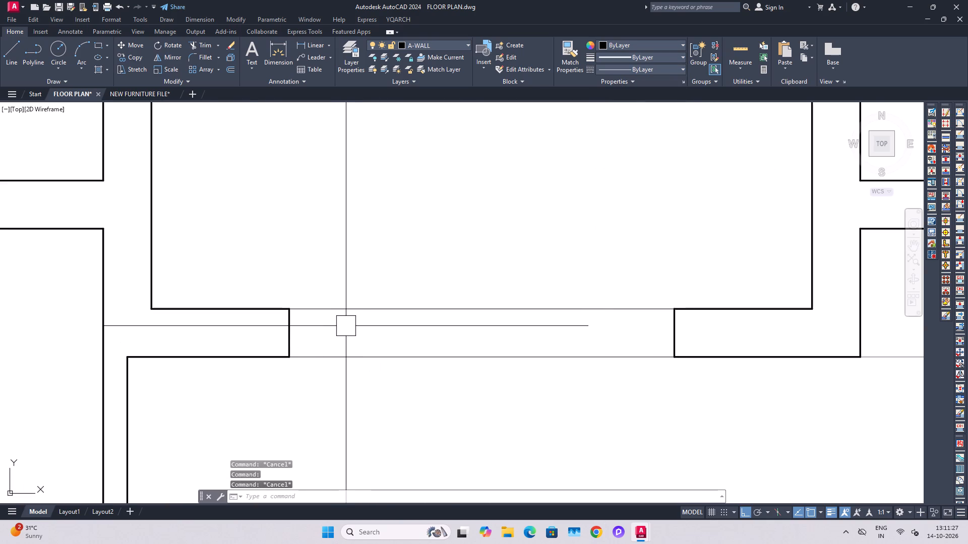
{"action": "key", "text": "l"}
{"action": "key", "text": "space"}
{"action": "left_click", "coordinate": [483, 312]}
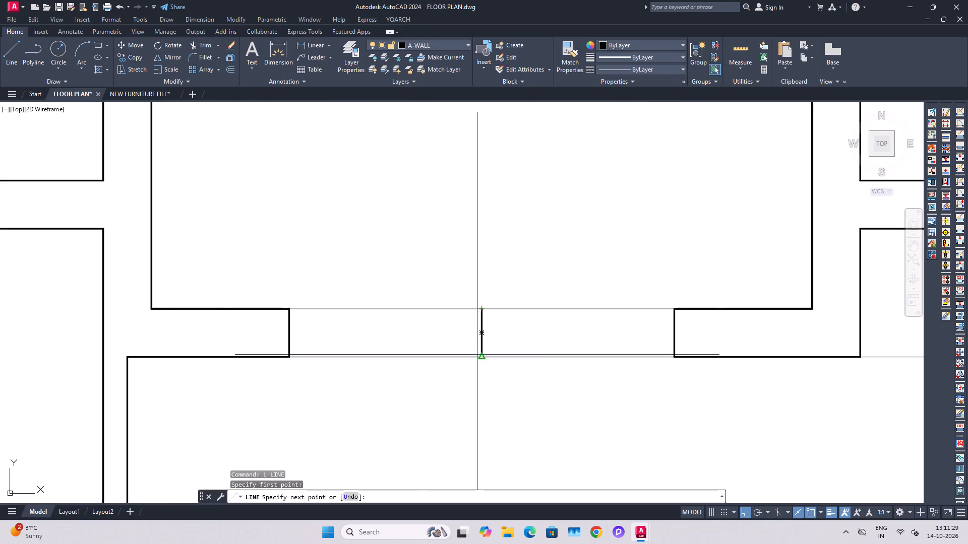
{"action": "left_click", "coordinate": [481, 356]}
{"action": "key", "text": "Escape"}
{"action": "key", "text": "Escape"}
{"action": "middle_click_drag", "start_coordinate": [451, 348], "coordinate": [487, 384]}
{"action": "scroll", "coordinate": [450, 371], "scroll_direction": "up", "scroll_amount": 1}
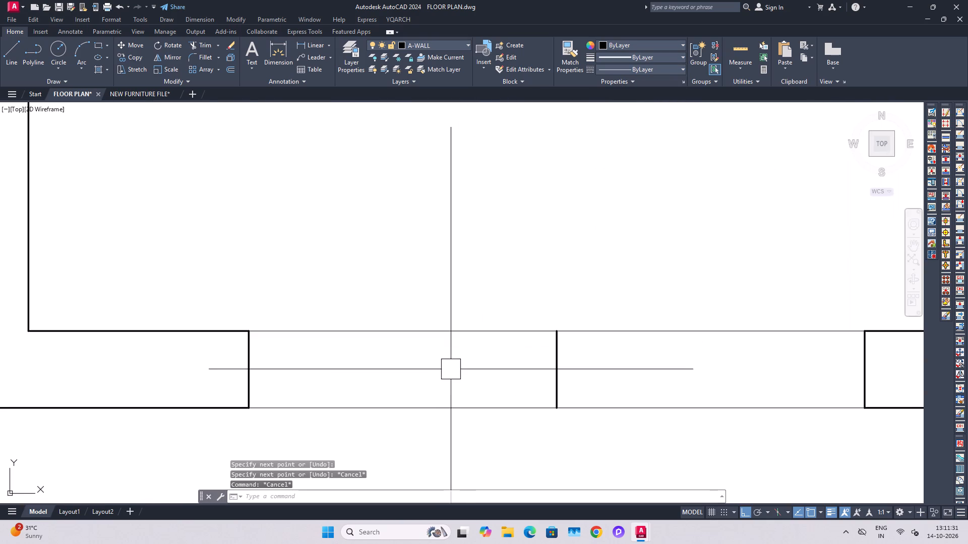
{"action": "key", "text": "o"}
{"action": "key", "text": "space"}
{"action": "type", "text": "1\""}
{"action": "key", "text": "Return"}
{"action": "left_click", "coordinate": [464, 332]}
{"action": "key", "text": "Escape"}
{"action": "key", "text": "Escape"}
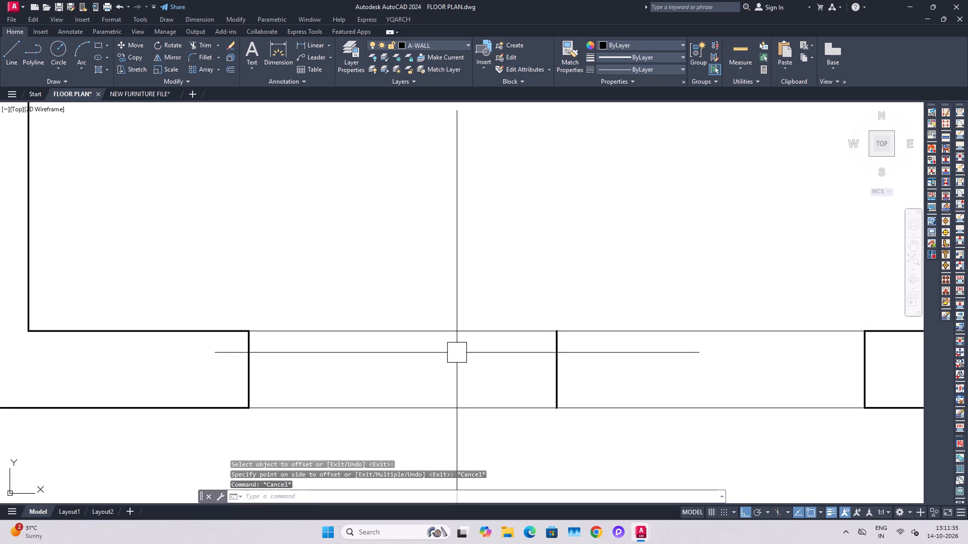
Save the drawing.
{"action": "key", "text": "ctrl+s"}
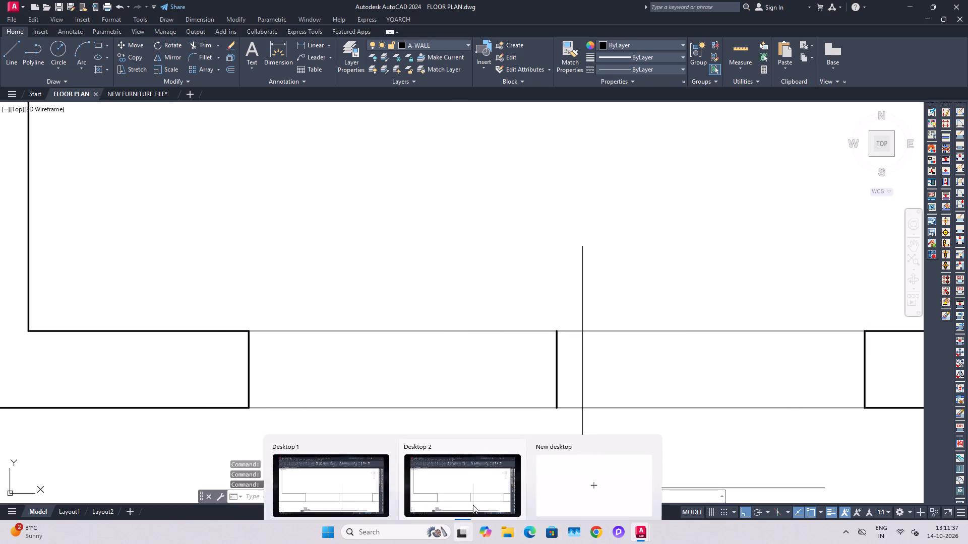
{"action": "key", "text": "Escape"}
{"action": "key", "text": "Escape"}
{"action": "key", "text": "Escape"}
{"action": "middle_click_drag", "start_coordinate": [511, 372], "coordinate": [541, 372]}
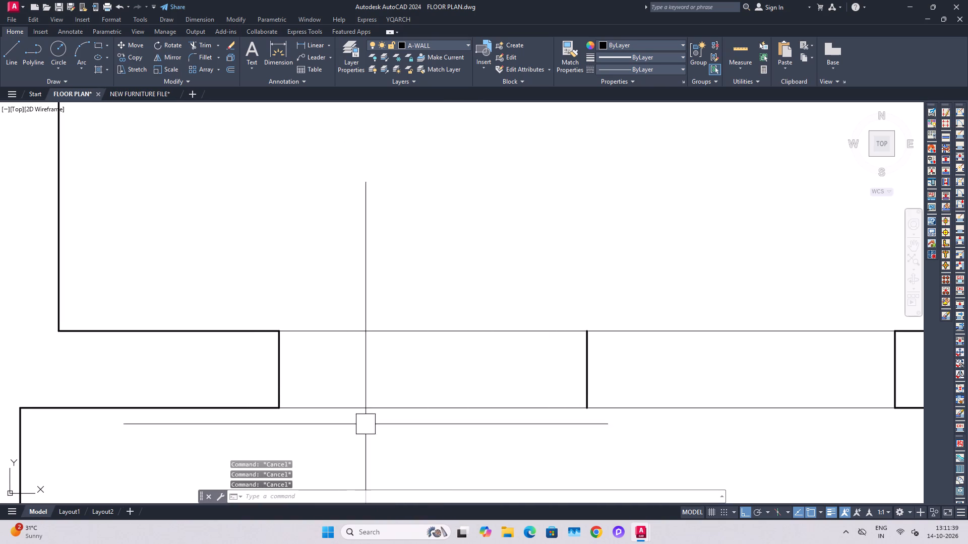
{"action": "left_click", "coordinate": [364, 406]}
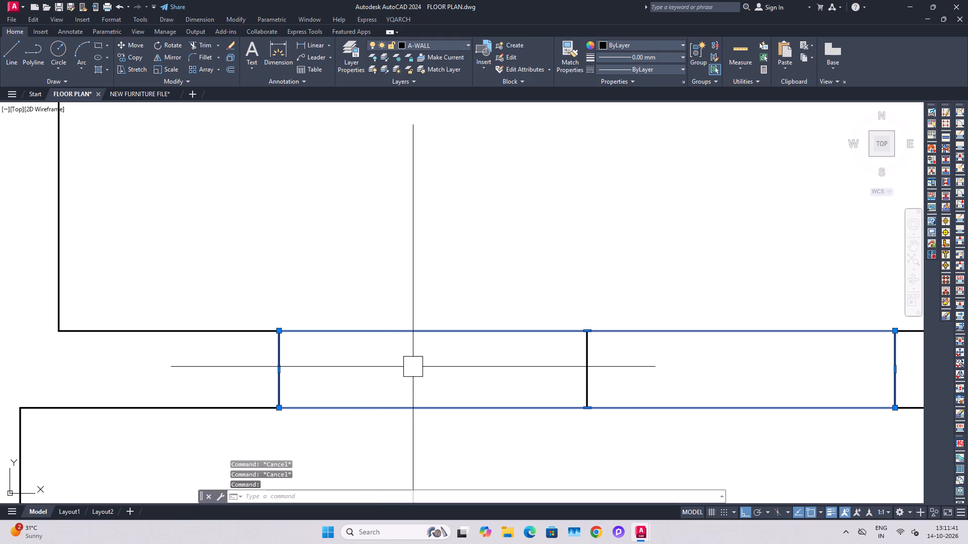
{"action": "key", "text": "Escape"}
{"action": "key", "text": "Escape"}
Place a horizontal construction line through the upper corner of the opening rectangle.
{"action": "type", "text": "XL H"}
{"action": "key", "text": "space"}
{"action": "left_click", "coordinate": [276, 330]}
{"action": "key", "text": "Escape"}
{"action": "key", "text": "Escape"}
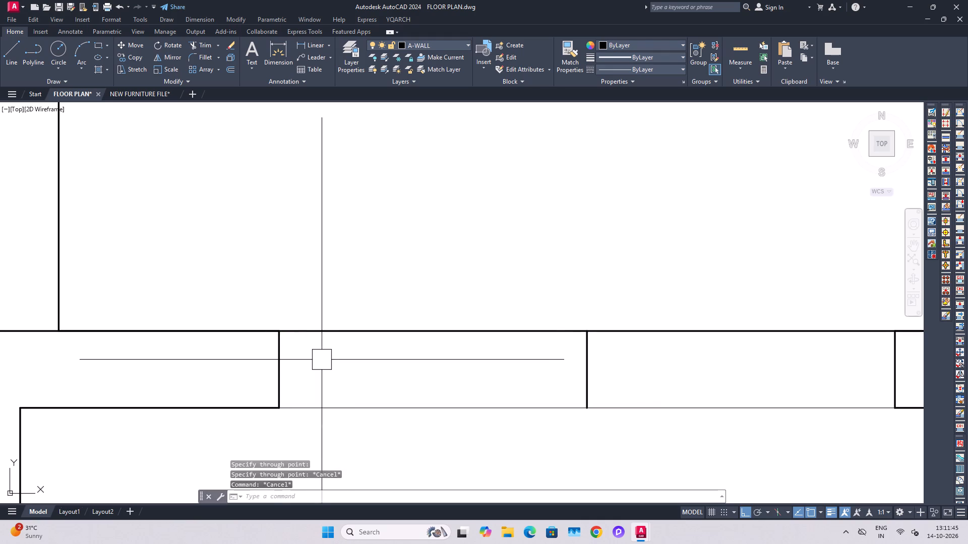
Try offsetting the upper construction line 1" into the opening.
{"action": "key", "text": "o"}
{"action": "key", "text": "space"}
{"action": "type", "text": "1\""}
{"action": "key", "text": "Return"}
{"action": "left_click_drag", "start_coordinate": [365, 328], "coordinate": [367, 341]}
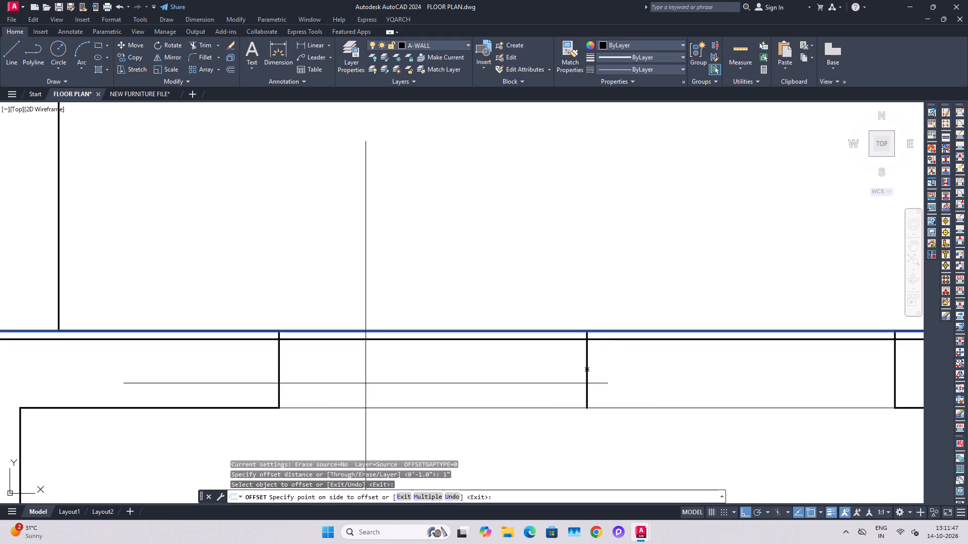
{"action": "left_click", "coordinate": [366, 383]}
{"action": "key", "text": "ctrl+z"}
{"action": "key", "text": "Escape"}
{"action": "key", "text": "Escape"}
Offset the upper construction line 3" down into the opening.
{"action": "key", "text": "o"}
{"action": "key", "text": "space"}
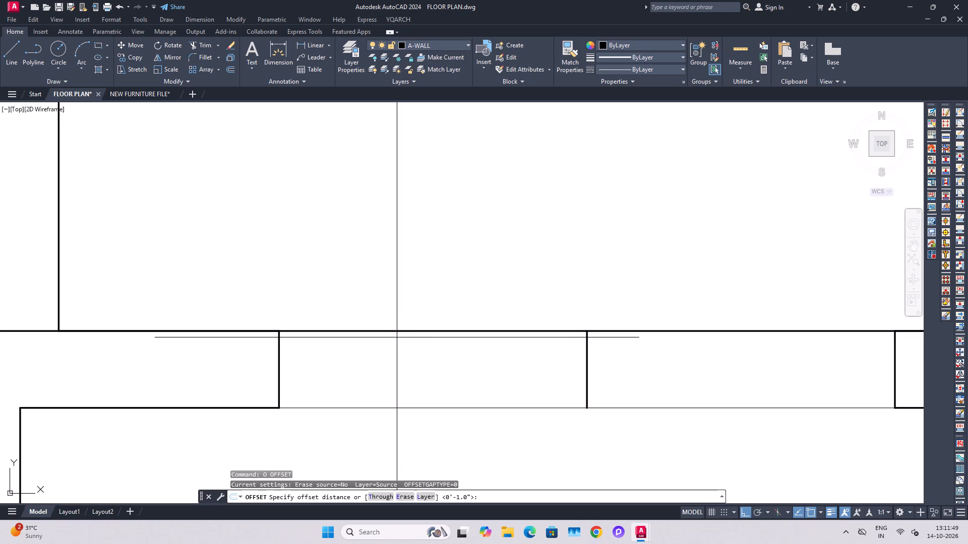
{"action": "key", "text": "2"}
{"action": "key", "text": "BackSpace"}
{"action": "type", "text": "3\""}
{"action": "key", "text": "Return"}
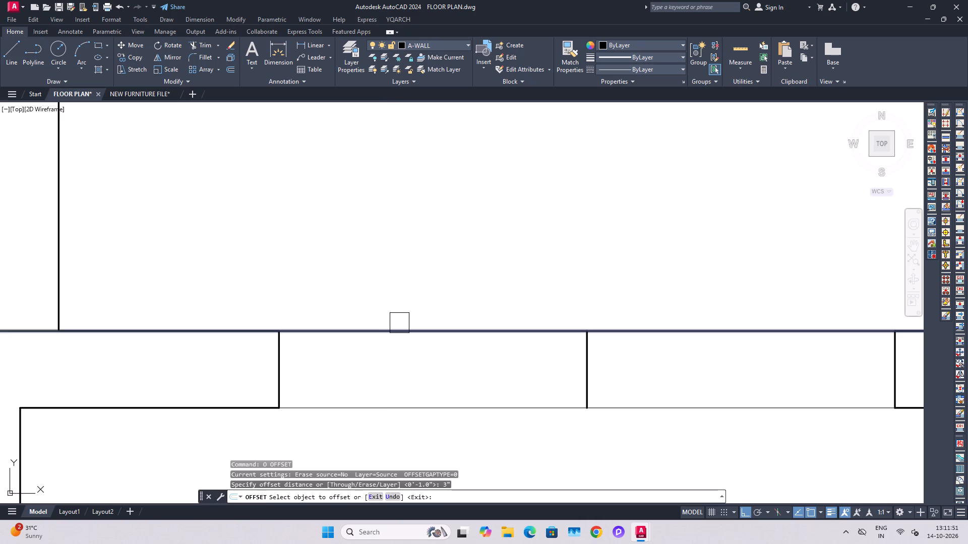
{"action": "left_click", "coordinate": [399, 326]}
{"action": "left_click", "coordinate": [399, 379]}
{"action": "left_click", "coordinate": [402, 411]}
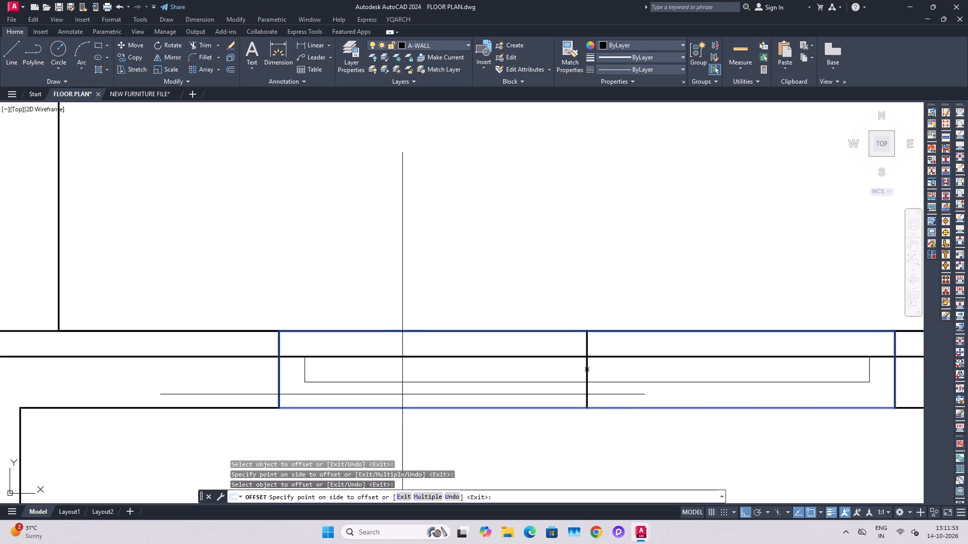
{"action": "key", "text": "Escape"}
{"action": "key", "text": "Escape"}
Place a horizontal construction line through the lower corner of the opening rectangle.
{"action": "key", "text": "x"}
{"action": "key", "text": "l"}
{"action": "key", "text": "space"}
{"action": "key", "text": "h"}
{"action": "key", "text": "space"}
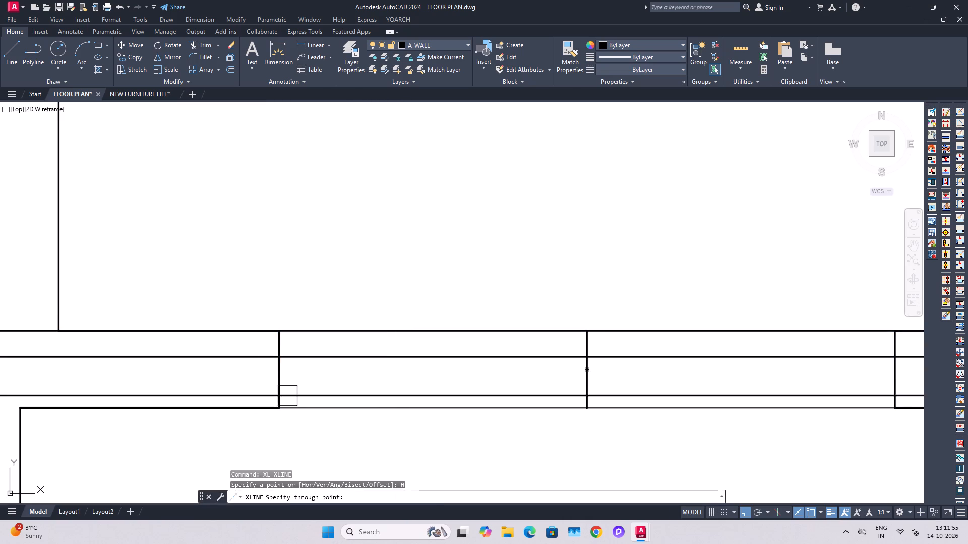
{"action": "left_click", "coordinate": [280, 406]}
{"action": "key", "text": "Escape"}
{"action": "key", "text": "Escape"}
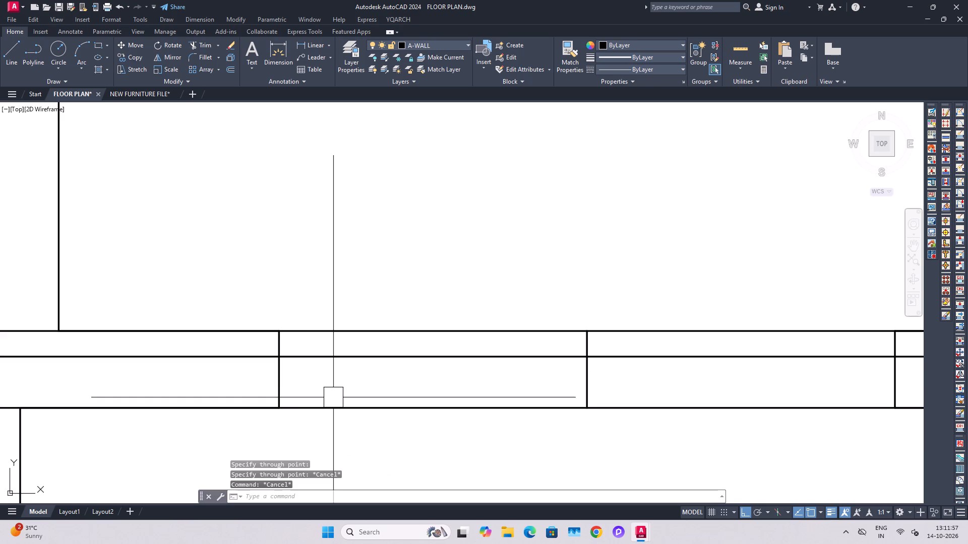
Offset the lower construction line 3" up into the opening.
{"action": "key", "text": "o"}
{"action": "key", "text": "space"}
{"action": "type", "text": "3\""}
{"action": "key", "text": "Return"}
{"action": "left_click_drag", "start_coordinate": [338, 410], "coordinate": [335, 395]}
{"action": "left_click", "coordinate": [333, 387]}
{"action": "key", "text": "Escape"}
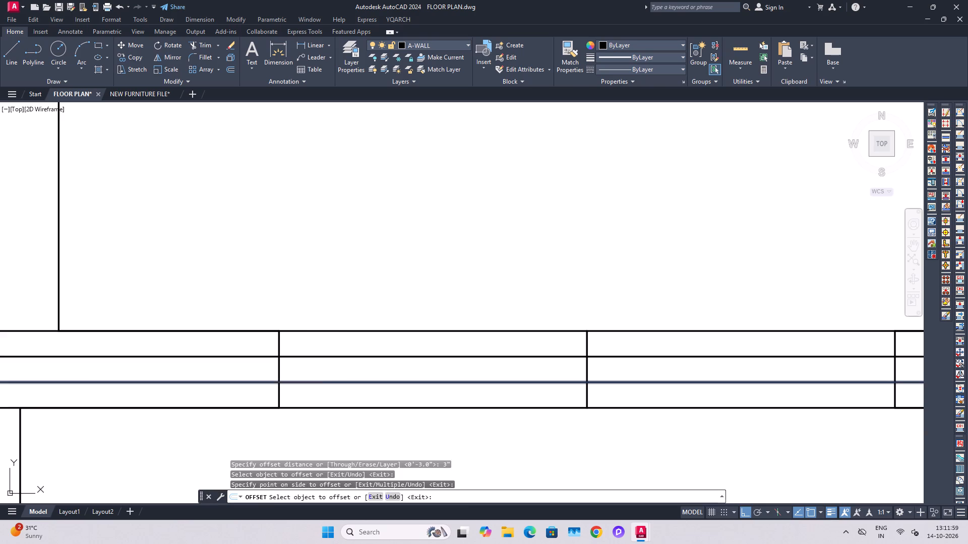
{"action": "key", "text": "Escape"}
Draw a door panel rectangle between the two offset construction lines, from the left jamb to the centre line.
{"action": "key", "text": "r"}
{"action": "key", "text": "e"}
{"action": "key", "text": "c"}
{"action": "key", "text": "space"}
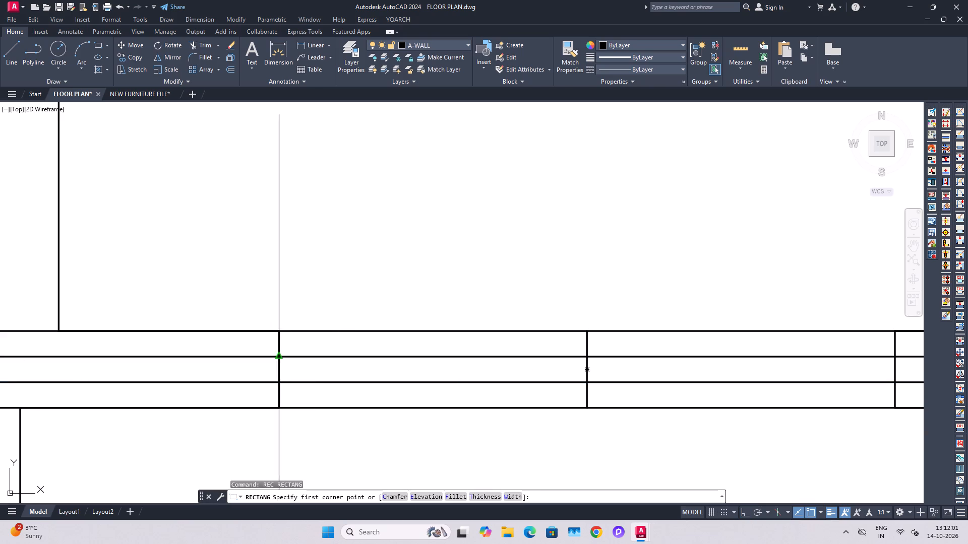
{"action": "left_click", "coordinate": [281, 356]}
{"action": "left_click", "coordinate": [585, 384]}
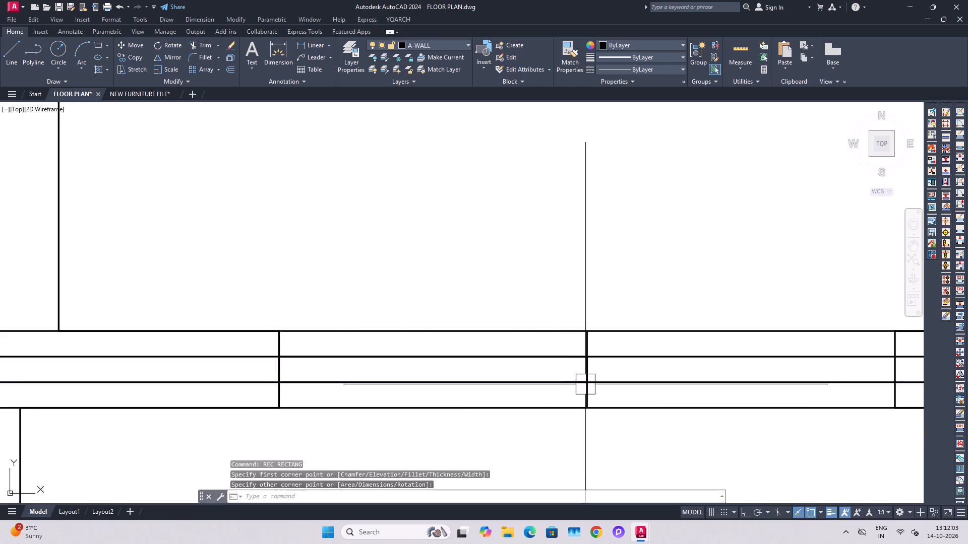
{"action": "key", "text": "Escape"}
Erase the four horizontal construction lines running through the opening.
{"action": "scroll", "coordinate": [595, 372], "scroll_direction": "down", "scroll_amount": 3}
{"action": "scroll", "coordinate": [255, 352], "scroll_direction": "up", "scroll_amount": 2}
{"action": "left_click", "coordinate": [282, 341]}
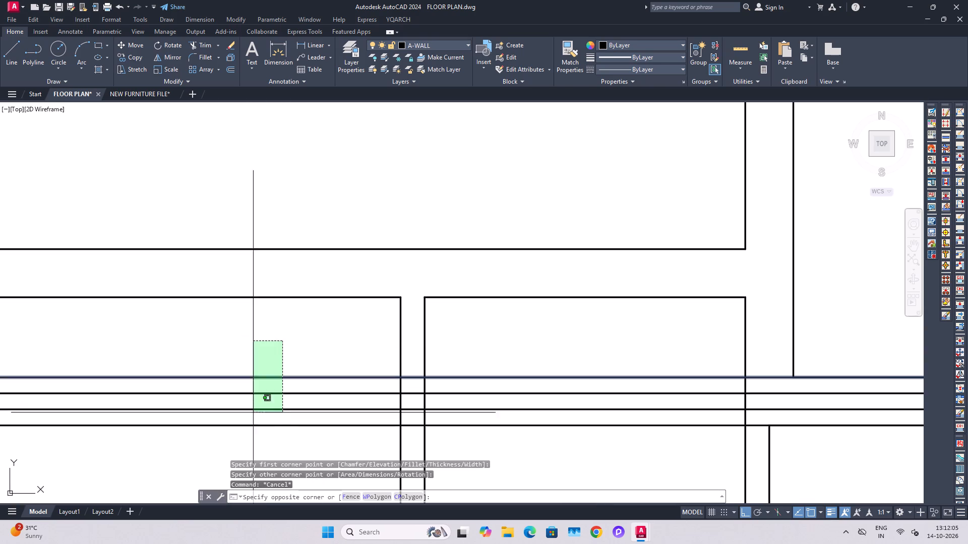
{"action": "left_click", "coordinate": [218, 452]}
{"action": "key", "text": "Delete"}
Match the door panel rectangle's properties to those of the opening rectangle.
{"action": "middle_click_drag", "start_coordinate": [748, 457], "coordinate": [364, 399]}
{"action": "scroll", "coordinate": [386, 373], "scroll_direction": "down", "scroll_amount": 1}
{"action": "scroll", "coordinate": [608, 352], "scroll_direction": "up", "scroll_amount": 2}
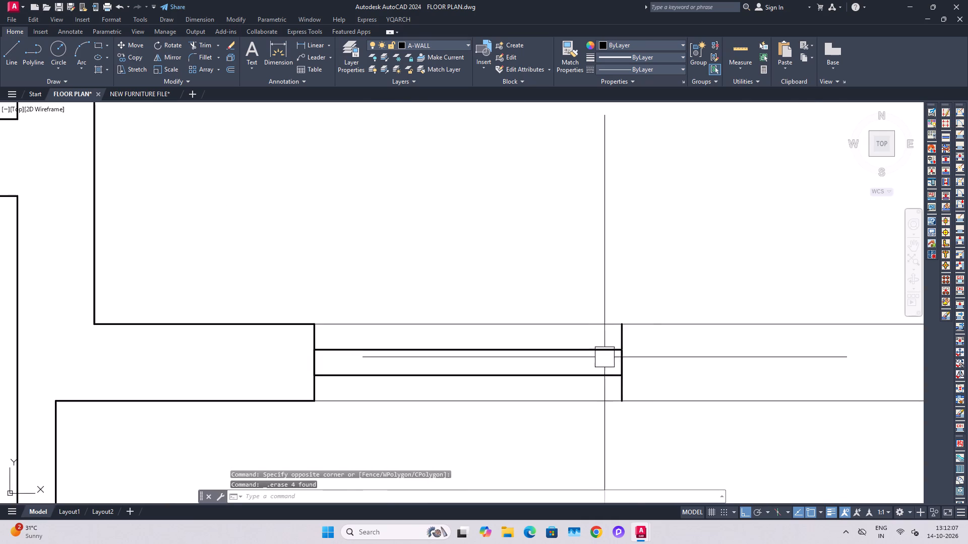
{"action": "middle_click_drag", "start_coordinate": [644, 366], "coordinate": [592, 385]}
{"action": "key", "text": "m"}
{"action": "key", "text": "a"}
{"action": "key", "text": "space"}
{"action": "left_click_drag", "start_coordinate": [625, 351], "coordinate": [630, 345]}
{"action": "left_click", "coordinate": [511, 375]}
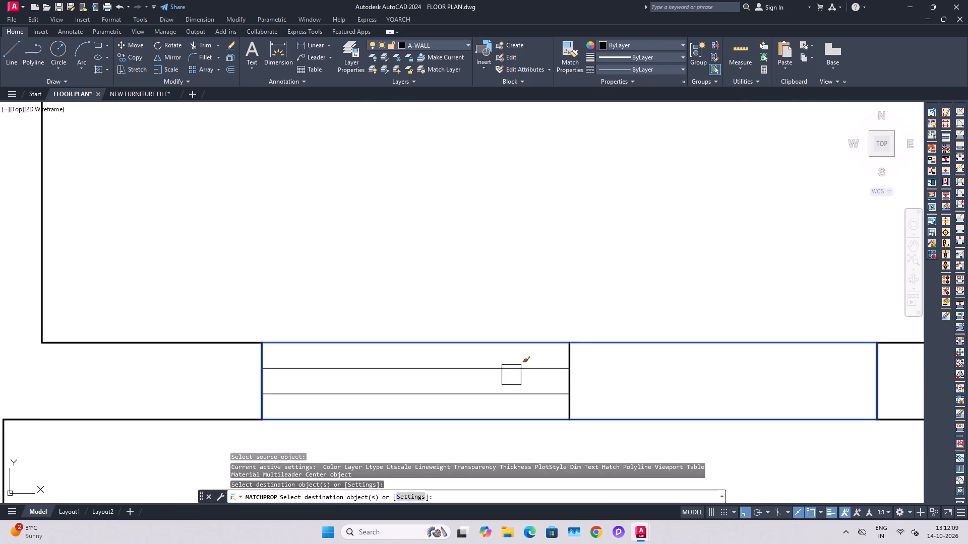
{"action": "key", "text": "Escape"}
{"action": "key", "text": "Escape"}
Match the opening's vertical centre line to the properties of the opening rectangle.
{"action": "key", "text": "m"}
{"action": "key", "text": "a"}
{"action": "key", "text": "space"}
{"action": "left_click", "coordinate": [620, 412]}
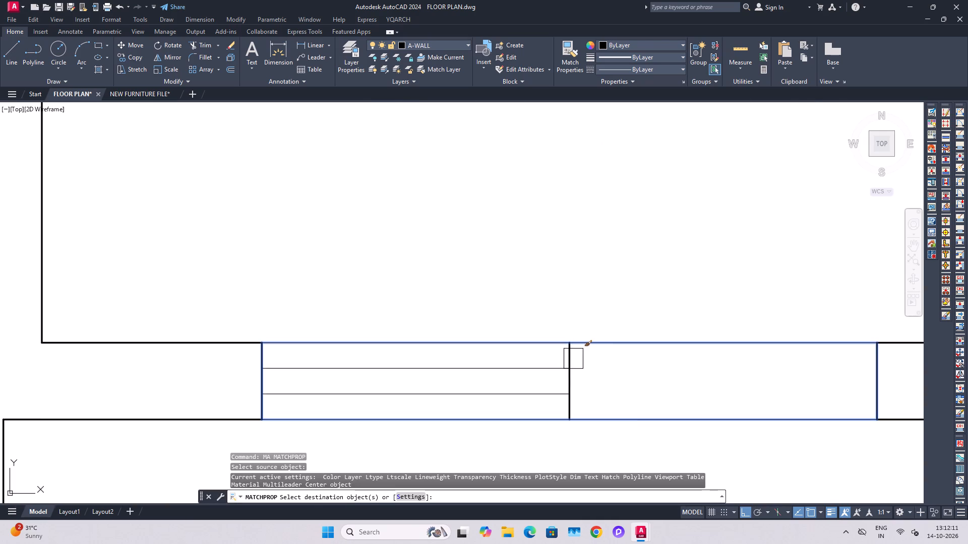
{"action": "scroll", "coordinate": [566, 352], "scroll_direction": "up", "scroll_amount": 1}
{"action": "left_click", "coordinate": [571, 354]}
{"action": "key", "text": "Escape"}
{"action": "key", "text": "Escape"}
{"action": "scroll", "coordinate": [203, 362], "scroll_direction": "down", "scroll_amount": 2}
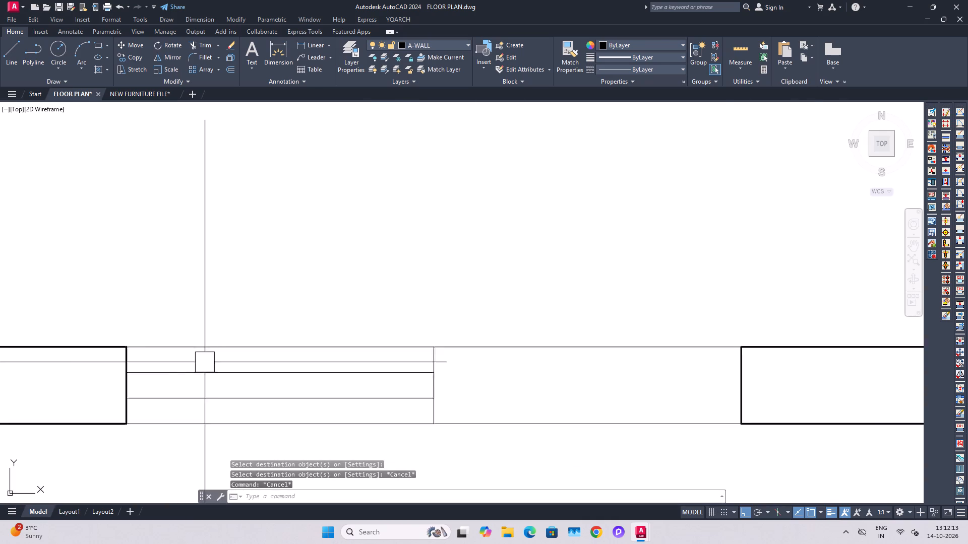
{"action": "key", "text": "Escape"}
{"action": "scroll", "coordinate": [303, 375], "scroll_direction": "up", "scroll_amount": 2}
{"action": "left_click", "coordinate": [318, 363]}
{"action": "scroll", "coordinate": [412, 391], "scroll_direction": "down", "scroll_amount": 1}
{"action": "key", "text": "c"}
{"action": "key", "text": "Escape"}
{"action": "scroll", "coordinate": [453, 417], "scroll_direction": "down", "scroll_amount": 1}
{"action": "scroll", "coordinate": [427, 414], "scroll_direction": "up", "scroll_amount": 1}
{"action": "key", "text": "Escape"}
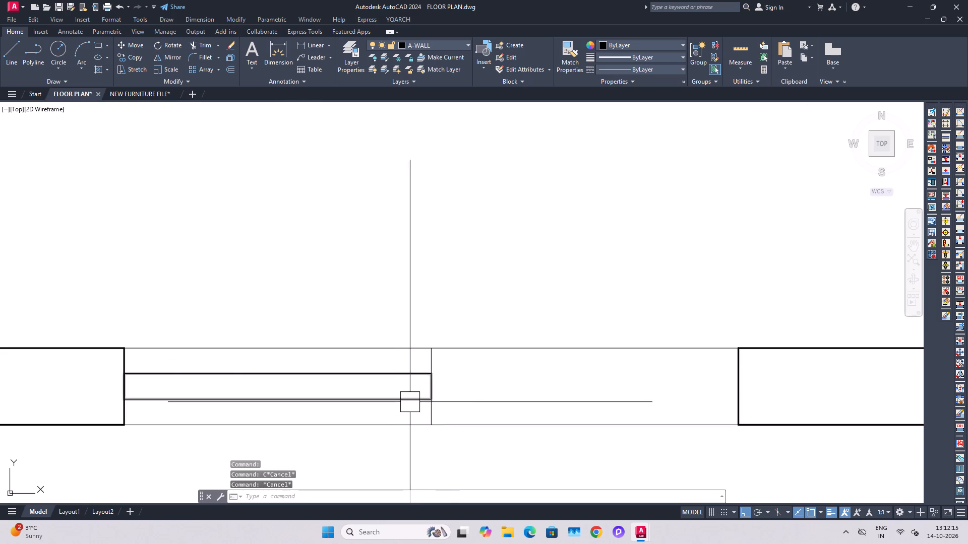
Move the door panel rectangle 2" down within the opening.
{"action": "left_click", "coordinate": [411, 402]}
{"action": "middle_click_drag", "start_coordinate": [436, 409], "coordinate": [479, 396]}
{"action": "key", "text": "m"}
{"action": "key", "text": "space"}
{"action": "left_click", "coordinate": [502, 371]}
{"action": "type", "text": "2\""}
{"action": "key", "text": "Return"}
Copy the door panel into the opening's right half, placing its lower-left corner on the original panel's upper-right corner.
{"action": "left_click", "coordinate": [425, 381]}
{"action": "key", "text": "c"}
{"action": "key", "text": "p"}
{"action": "key", "text": "o"}
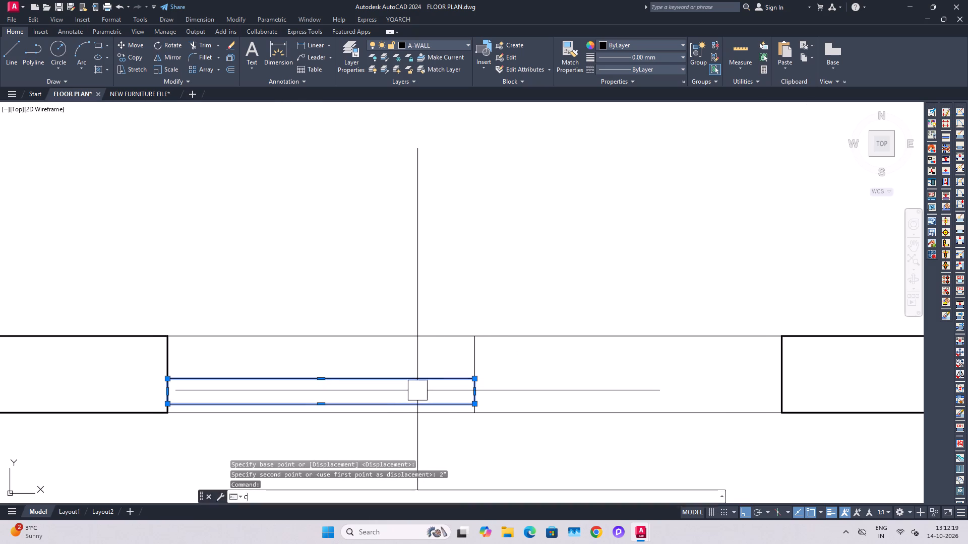
{"action": "key", "text": "space"}
{"action": "key", "text": "c"}
{"action": "type", "text": "O"}
{"action": "key", "text": "space"}
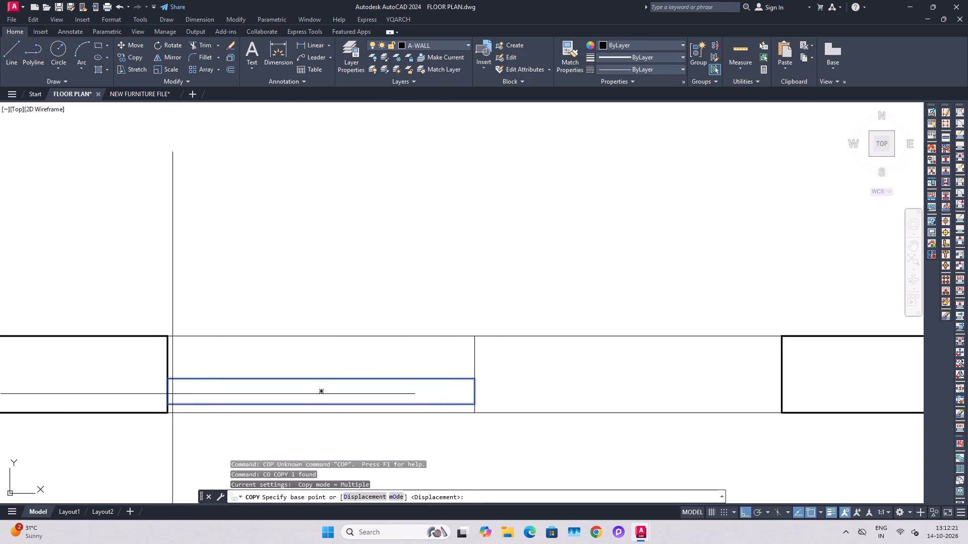
{"action": "left_click", "coordinate": [169, 407]}
{"action": "left_click", "coordinate": [477, 379]}
{"action": "key", "text": "Escape"}
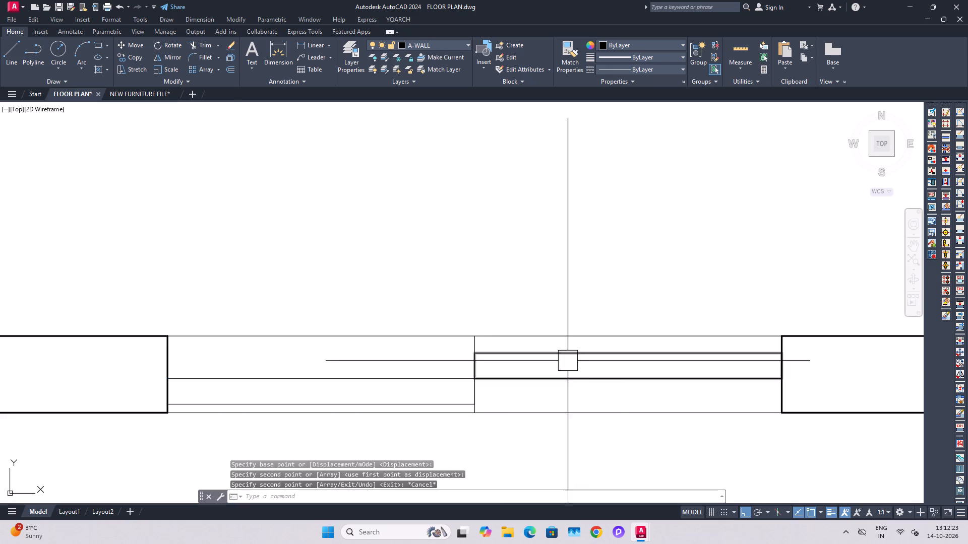
{"action": "key", "text": "Escape"}
Group the opening rectangle, centre line and both sliding panels as one sliding door.
{"action": "scroll", "coordinate": [549, 340], "scroll_direction": "down", "scroll_amount": 1}
{"action": "scroll", "coordinate": [521, 344], "scroll_direction": "up", "scroll_amount": 2}
{"action": "scroll", "coordinate": [505, 342], "scroll_direction": "down", "scroll_amount": 2}
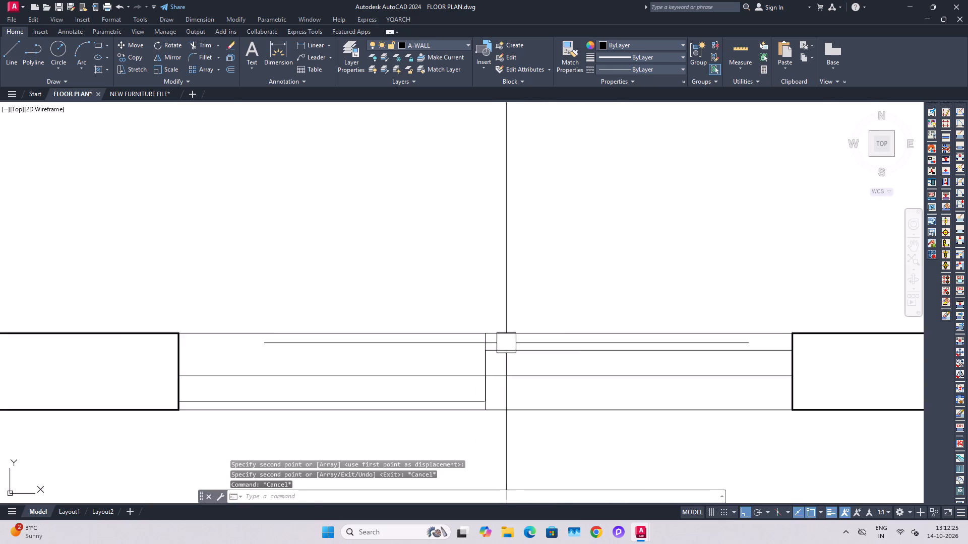
{"action": "scroll", "coordinate": [602, 313], "scroll_direction": "down", "scroll_amount": 1}
{"action": "left_click", "coordinate": [595, 275]}
{"action": "left_click", "coordinate": [481, 398]}
{"action": "key", "text": "h"}
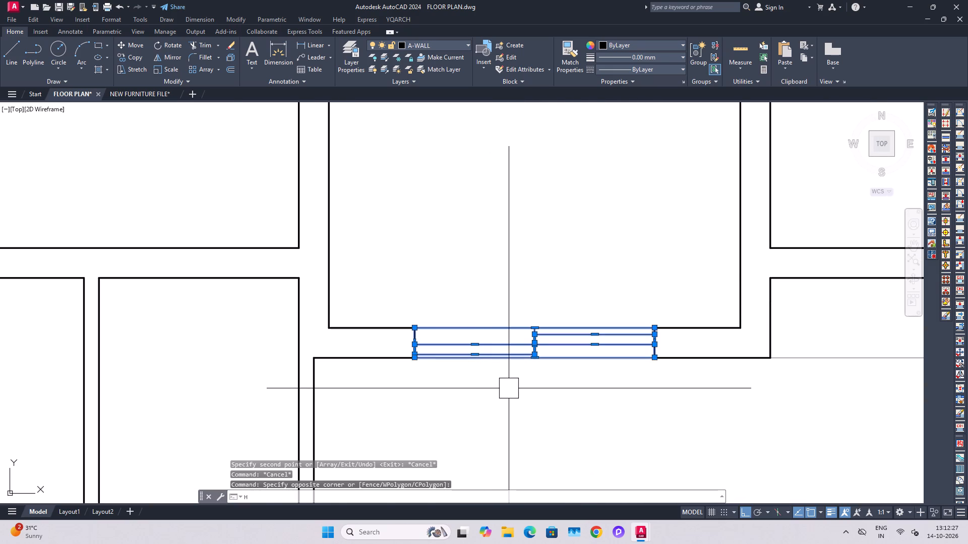
{"action": "key", "text": "BackSpace"}
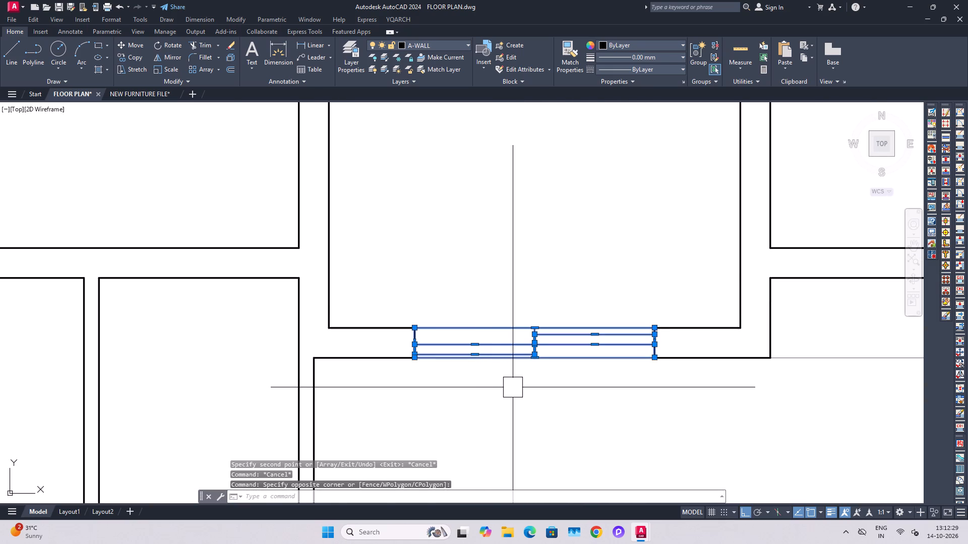
{"action": "type", "text": "G"}
{"action": "key", "text": "space"}
{"action": "left_click", "coordinate": [521, 343]}
{"action": "key", "text": "Escape"}
Save the floor plan drawing.
{"action": "scroll", "coordinate": [539, 298], "scroll_direction": "down", "scroll_amount": 3}
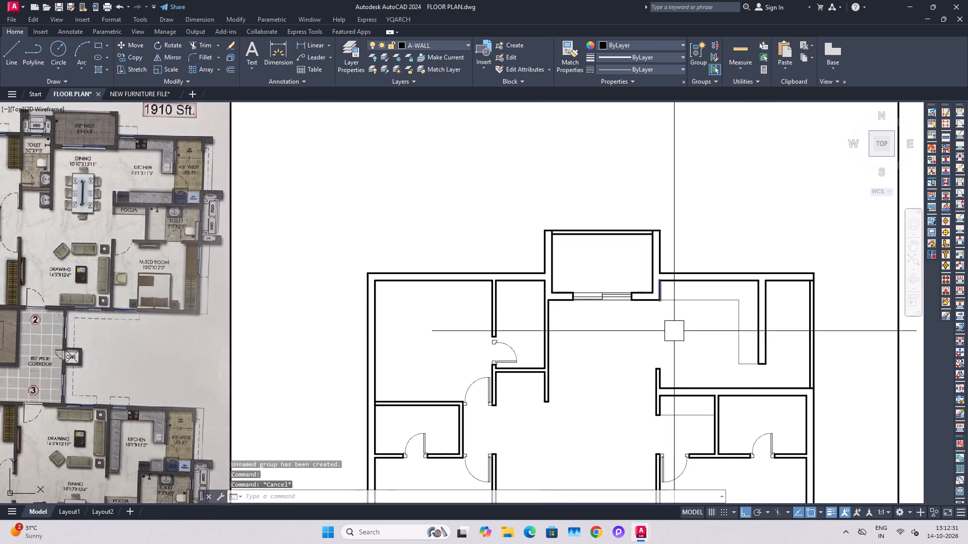
{"action": "middle_click_drag", "start_coordinate": [664, 358], "coordinate": [641, 309]}
{"action": "key", "text": "ctrl+s"}
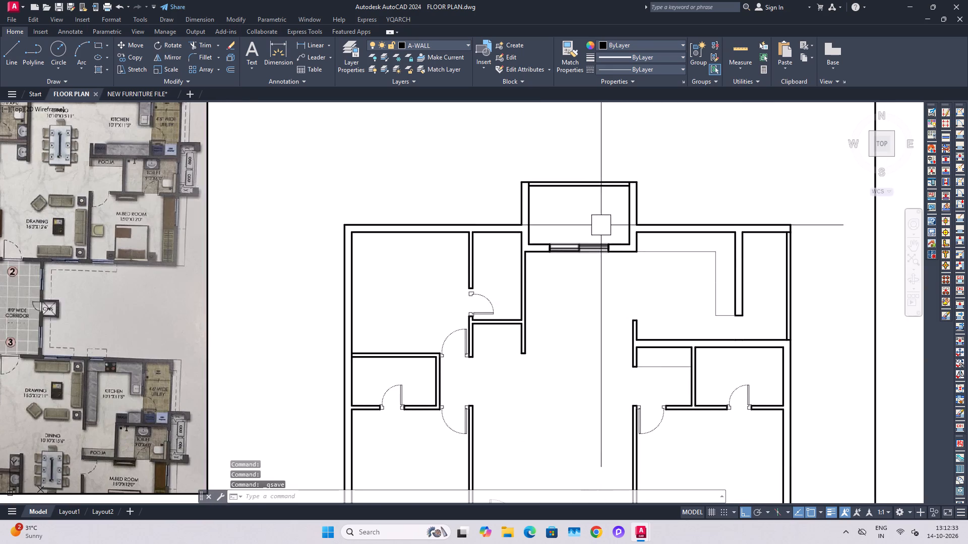
{"action": "scroll", "coordinate": [594, 225], "scroll_direction": "up", "scroll_amount": 2}
{"action": "scroll", "coordinate": [592, 235], "scroll_direction": "down", "scroll_amount": 1}
{"action": "middle_click_drag", "start_coordinate": [641, 365], "coordinate": [624, 298]}
{"action": "scroll", "coordinate": [622, 292], "scroll_direction": "down", "scroll_amount": 1}
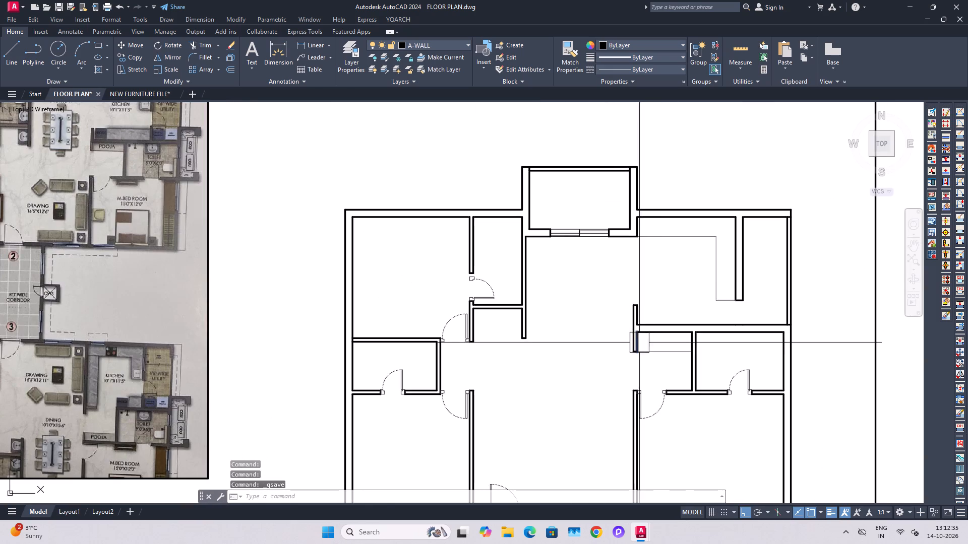
{"action": "key", "text": "Escape"}
{"action": "key", "text": "ctrl+s"}
{"action": "middle_click_drag", "start_coordinate": [600, 365], "coordinate": [653, 377]}
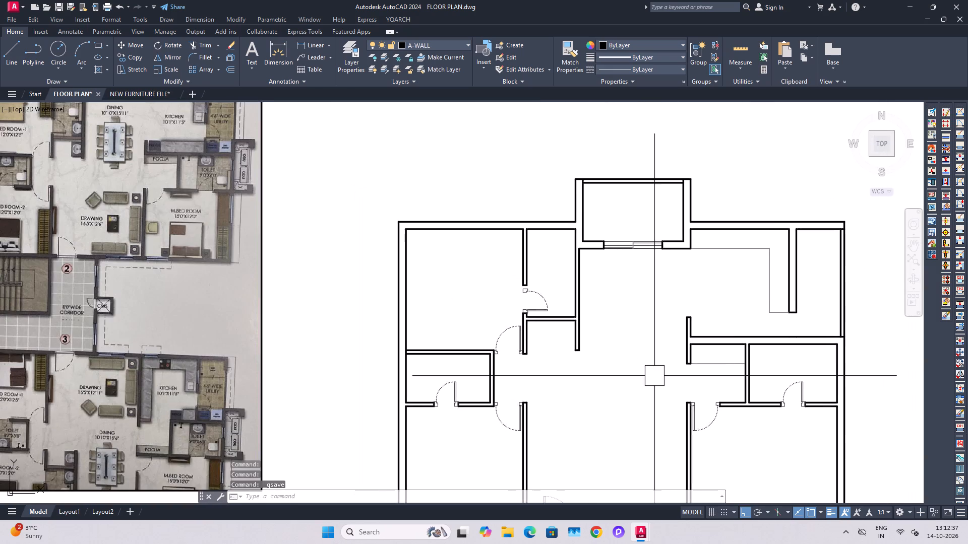
{"action": "key", "text": "ctrl+s"}
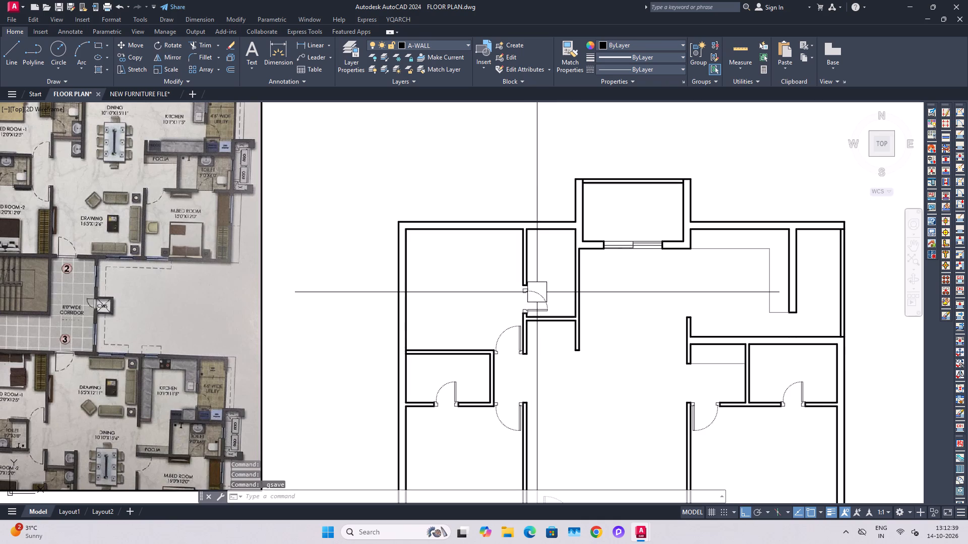
Examine the furniture layout of the dining and drawing areas in the reference plan.
{"action": "scroll", "coordinate": [525, 289], "scroll_direction": "down", "scroll_amount": 3}
{"action": "scroll", "coordinate": [704, 331], "scroll_direction": "up", "scroll_amount": 3}
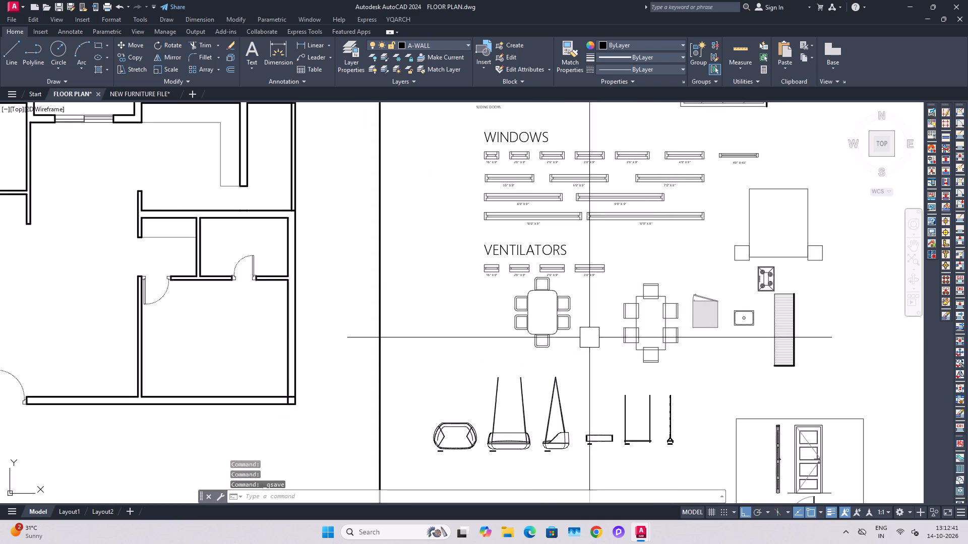
{"action": "scroll", "coordinate": [694, 302], "scroll_direction": "down", "scroll_amount": 2}
{"action": "middle_click_drag", "start_coordinate": [519, 249], "coordinate": [576, 266]}
{"action": "scroll", "coordinate": [319, 241], "scroll_direction": "up", "scroll_amount": 4}
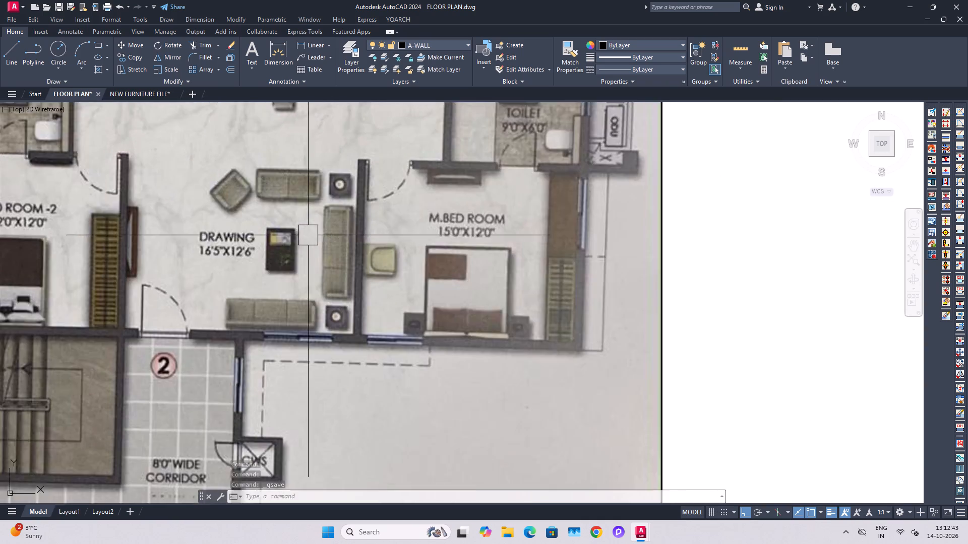
{"action": "scroll", "coordinate": [314, 243], "scroll_direction": "down", "scroll_amount": 1}
{"action": "middle_click_drag", "start_coordinate": [313, 225], "coordinate": [338, 328]}
{"action": "scroll", "coordinate": [321, 227], "scroll_direction": "up", "scroll_amount": 3}
{"action": "scroll", "coordinate": [322, 224], "scroll_direction": "down", "scroll_amount": 1}
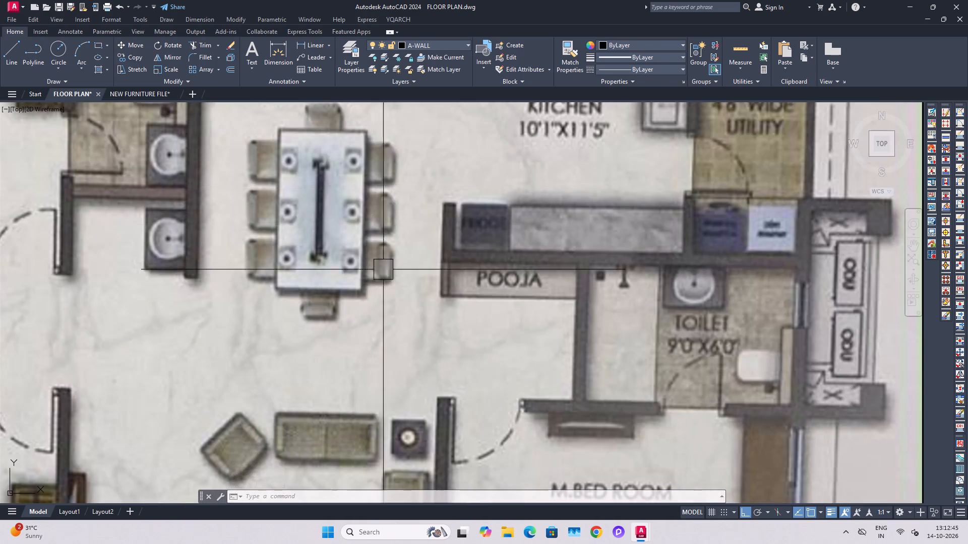
{"action": "scroll", "coordinate": [332, 168], "scroll_direction": "down", "scroll_amount": 4}
Copy the six-chair rectangular dining set from the furniture blocks beside the ventilators into the central hall of the floor plan.
{"action": "middle_click_drag", "start_coordinate": [737, 320], "coordinate": [410, 307]}
{"action": "scroll", "coordinate": [676, 352], "scroll_direction": "up", "scroll_amount": 2}
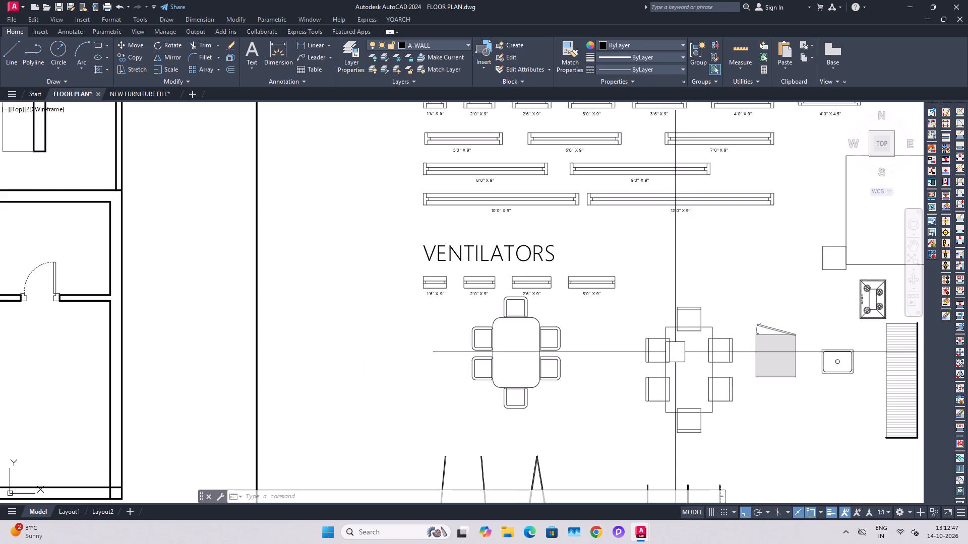
{"action": "middle_click_drag", "start_coordinate": [733, 403], "coordinate": [729, 391]}
{"action": "left_click_drag", "start_coordinate": [733, 272], "coordinate": [733, 273]}
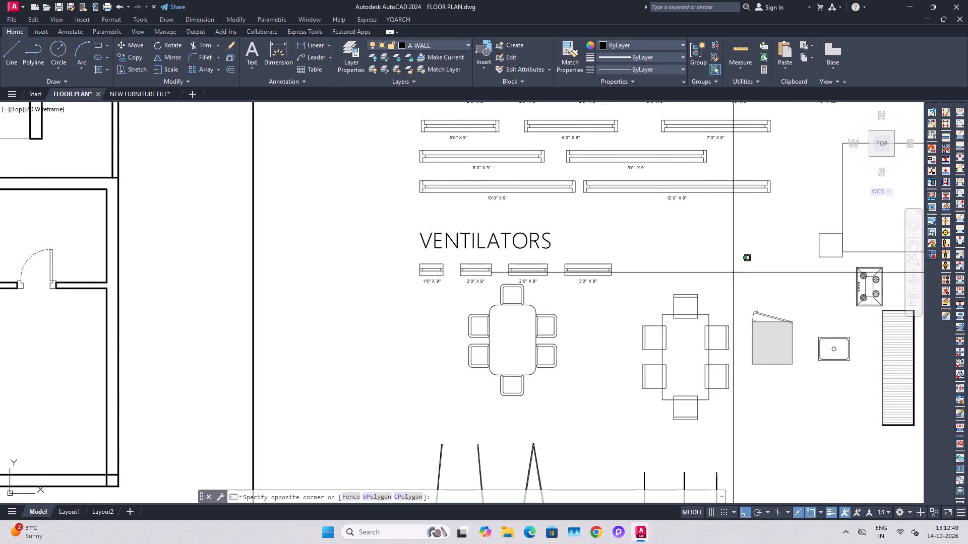
{"action": "left_click_drag", "start_coordinate": [733, 273], "coordinate": [733, 277]}
{"action": "left_click", "coordinate": [645, 428]}
{"action": "key", "text": "c"}
{"action": "key", "text": "o"}
{"action": "key", "text": "space"}
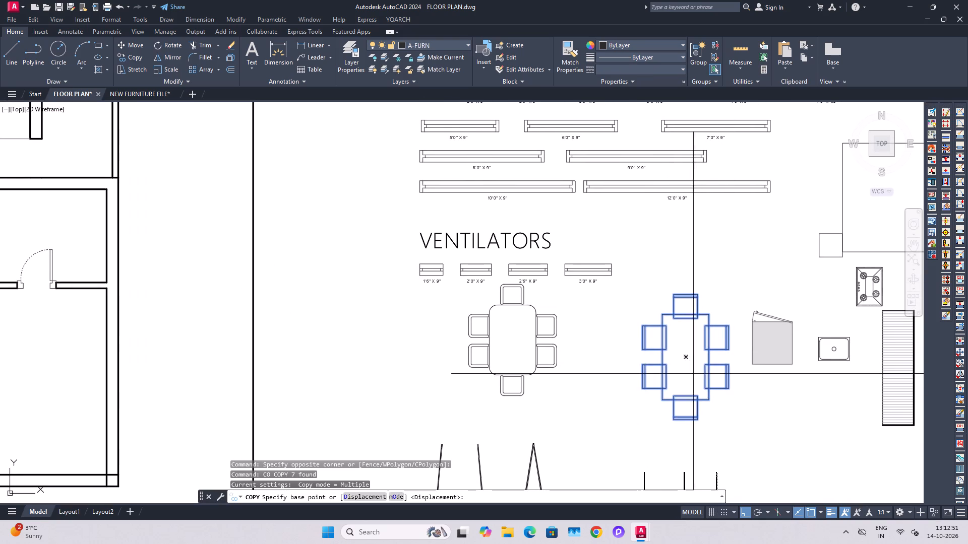
{"action": "left_click", "coordinate": [664, 360]}
{"action": "scroll", "coordinate": [664, 360], "scroll_direction": "down", "scroll_amount": 1}
{"action": "middle_click_drag", "start_coordinate": [664, 359], "coordinate": [796, 380]}
{"action": "middle_click_drag", "start_coordinate": [662, 370], "coordinate": [801, 387]}
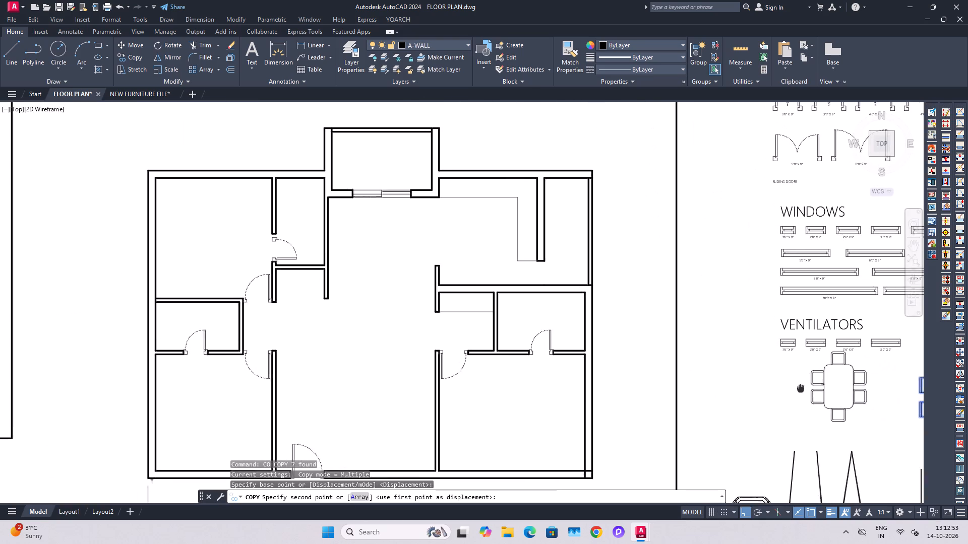
{"action": "middle_click_drag", "start_coordinate": [801, 387], "coordinate": [809, 393]}
{"action": "scroll", "coordinate": [364, 268], "scroll_direction": "up", "scroll_amount": 1}
{"action": "left_click", "coordinate": [391, 285]}
{"action": "key", "text": "Escape"}
Move the copied dining set straight up into the dining area below the sliding door.
{"action": "middle_click_drag", "start_coordinate": [438, 352], "coordinate": [461, 263]}
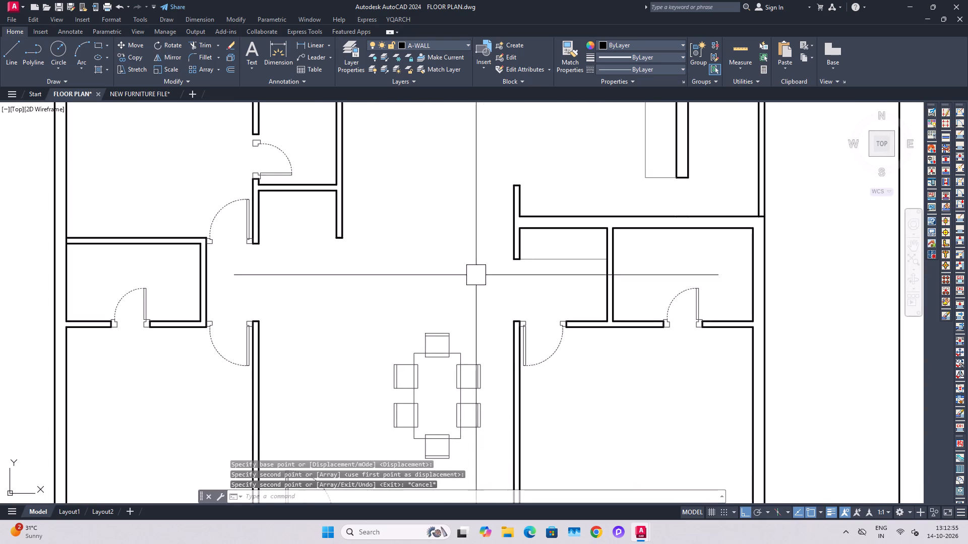
{"action": "left_click", "coordinate": [480, 279]}
{"action": "middle_click_drag", "start_coordinate": [442, 411], "coordinate": [475, 355]}
{"action": "left_click", "coordinate": [434, 406]}
{"action": "scroll", "coordinate": [593, 391], "scroll_direction": "down", "scroll_amount": 1}
{"action": "key", "text": "m"}
{"action": "key", "text": "space"}
{"action": "left_click", "coordinate": [600, 372]}
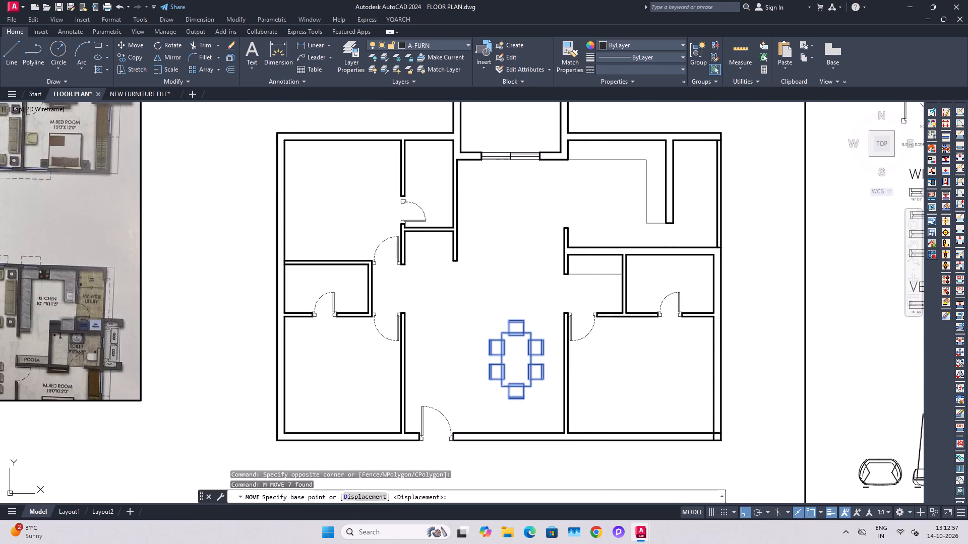
{"action": "middle_click_drag", "start_coordinate": [597, 349], "coordinate": [598, 440]}
{"action": "scroll", "coordinate": [599, 341], "scroll_direction": "up", "scroll_amount": 1}
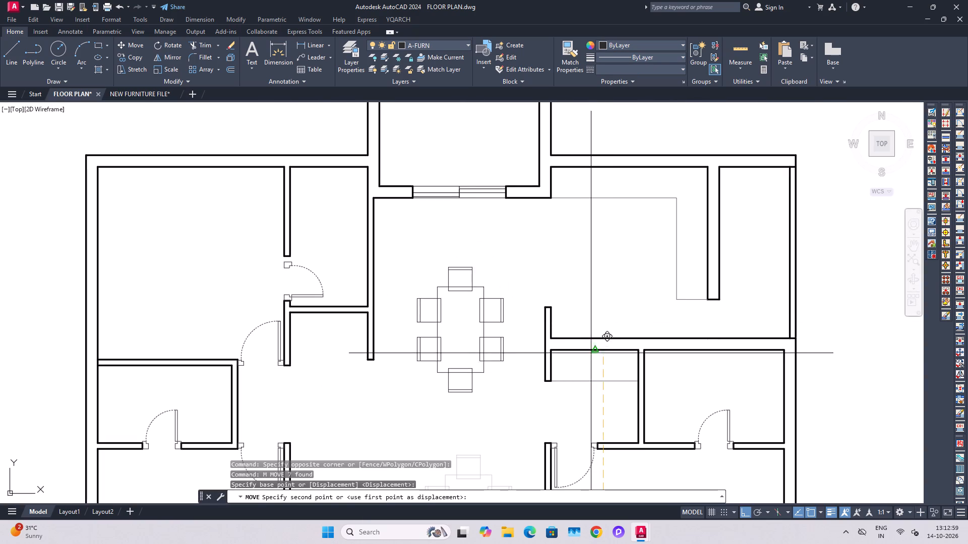
{"action": "left_click", "coordinate": [601, 349]}
Move the dining set slightly left within the dining area.
{"action": "middle_click_drag", "start_coordinate": [580, 306], "coordinate": [659, 335]}
{"action": "scroll", "coordinate": [662, 332], "scroll_direction": "down", "scroll_amount": 1}
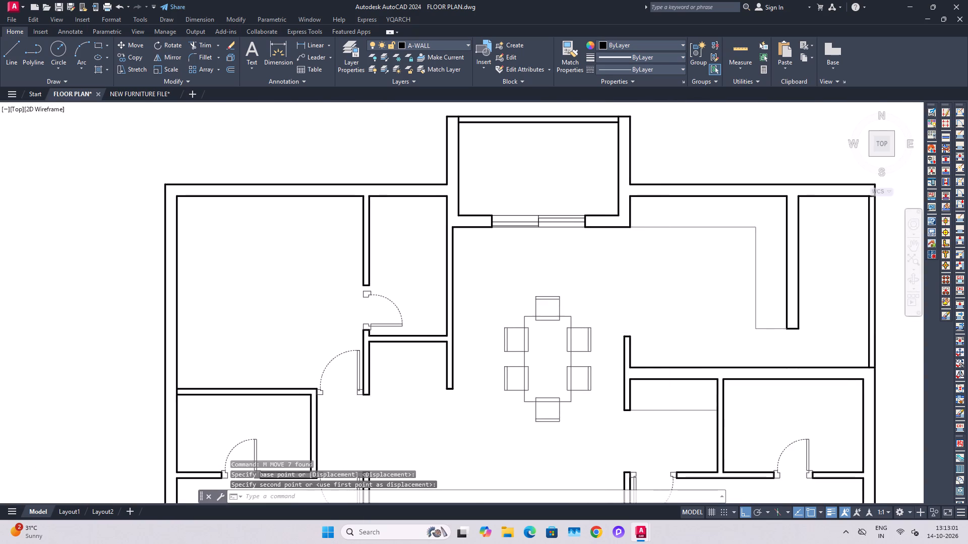
{"action": "middle_click_drag", "start_coordinate": [665, 335], "coordinate": [694, 370]}
{"action": "scroll", "coordinate": [580, 381], "scroll_direction": "up", "scroll_amount": 1}
{"action": "scroll", "coordinate": [691, 449], "scroll_direction": "up", "scroll_amount": 1}
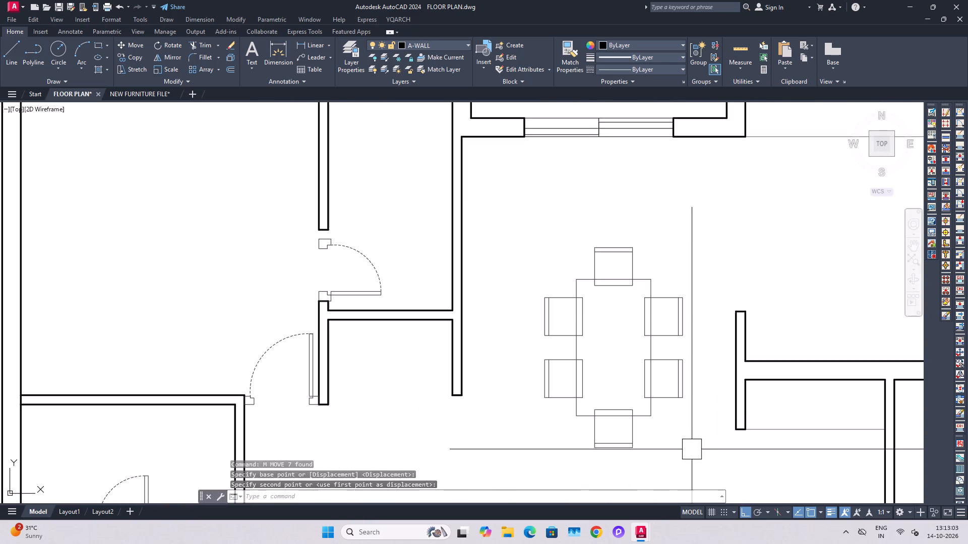
{"action": "left_click_drag", "start_coordinate": [694, 452], "coordinate": [692, 446]}
{"action": "left_click", "coordinate": [567, 263]}
{"action": "scroll", "coordinate": [705, 242], "scroll_direction": "down", "scroll_amount": 1}
{"action": "key", "text": "m"}
{"action": "key", "text": "space"}
{"action": "left_click", "coordinate": [729, 234]}
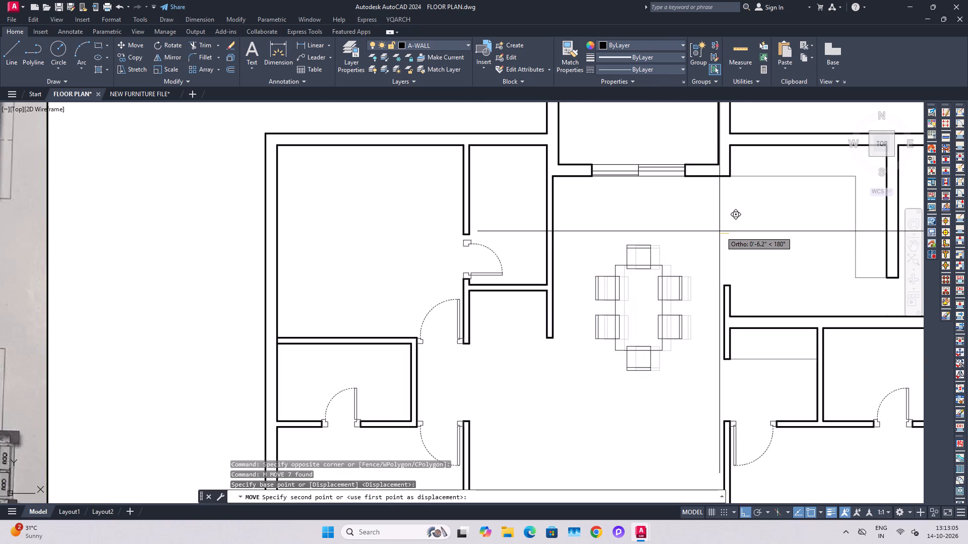
{"action": "left_click", "coordinate": [714, 231]}
Move the dining set straight up, closer to the sliding door.
{"action": "left_click", "coordinate": [683, 231]}
{"action": "left_click", "coordinate": [582, 386]}
{"action": "type", "text": "N"}
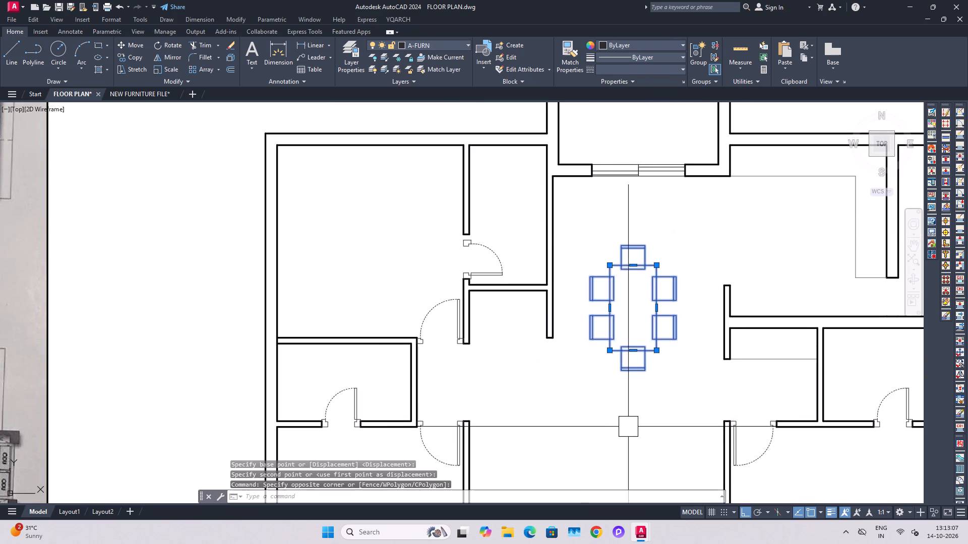
{"action": "key", "text": "space"}
{"action": "left_click", "coordinate": [650, 416]}
{"action": "key", "text": "m"}
{"action": "key", "text": "space"}
{"action": "left_click", "coordinate": [653, 420]}
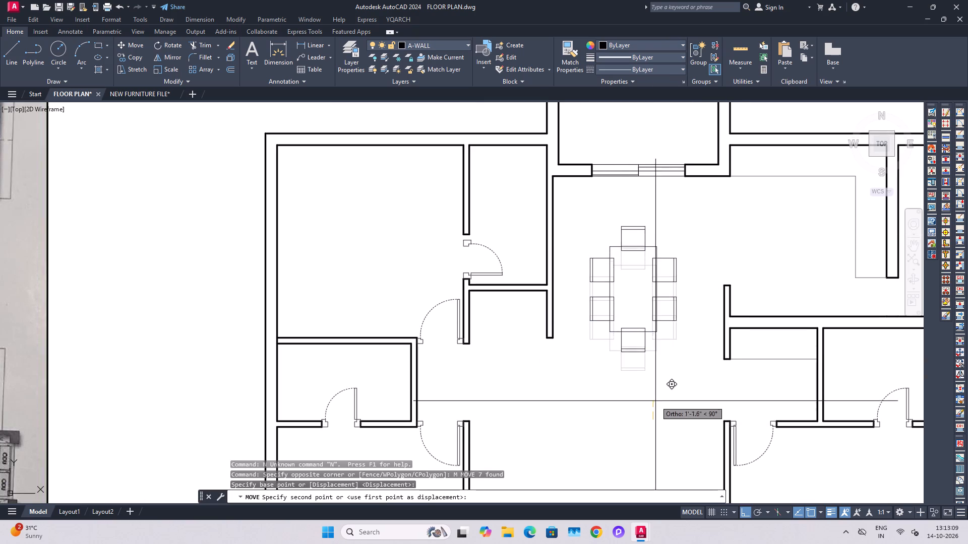
{"action": "left_click", "coordinate": [655, 388]}
Add a vertical linear dimension across the gap between the two chairs on the dining table's left side.
{"action": "left_click", "coordinate": [308, 50]}
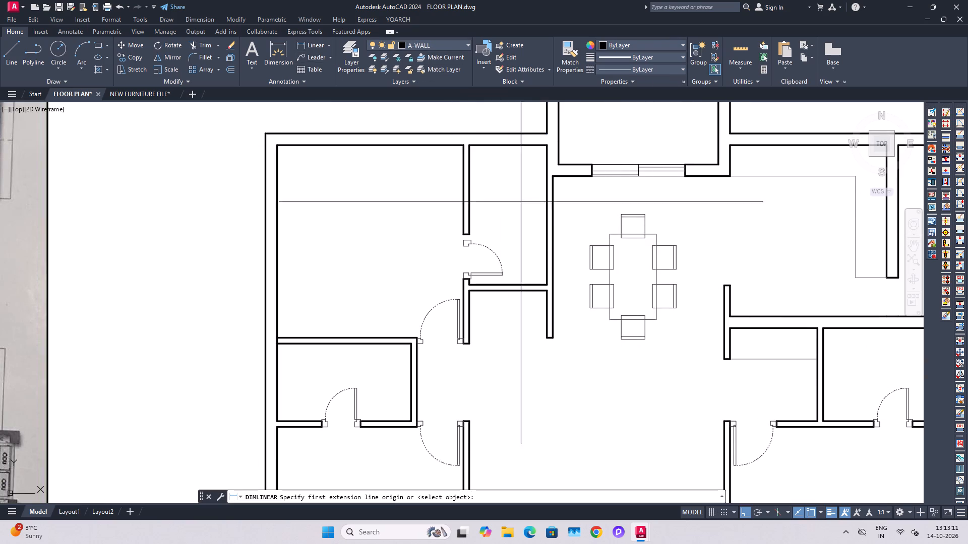
{"action": "scroll", "coordinate": [583, 255], "scroll_direction": "up", "scroll_amount": 2}
{"action": "left_click", "coordinate": [627, 290]}
{"action": "left_click", "coordinate": [625, 327]}
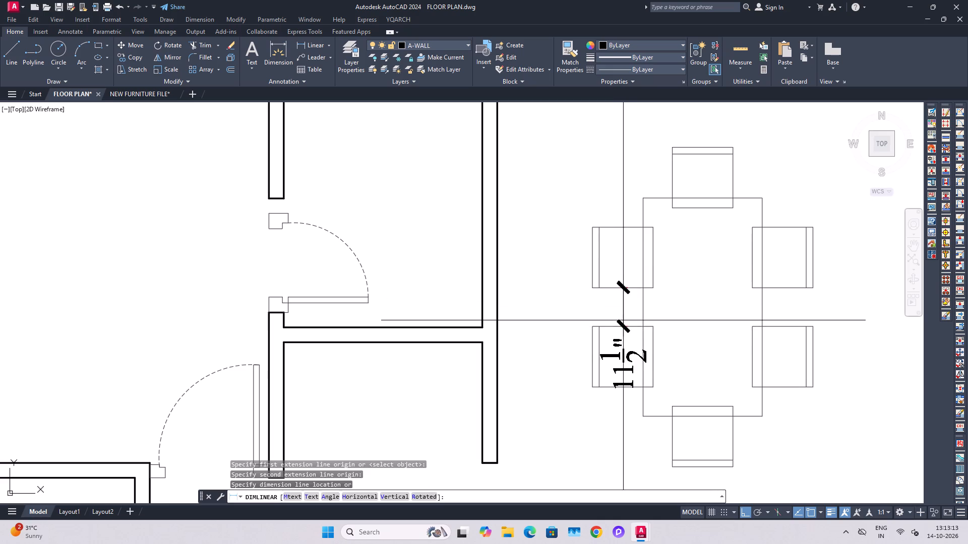
{"action": "left_click", "coordinate": [623, 320]}
Delete the dimension across the gap between the two chairs on the dining table's left side.
{"action": "scroll", "coordinate": [626, 324], "scroll_direction": "down", "scroll_amount": 3}
{"action": "scroll", "coordinate": [131, 158], "scroll_direction": "up", "scroll_amount": 3}
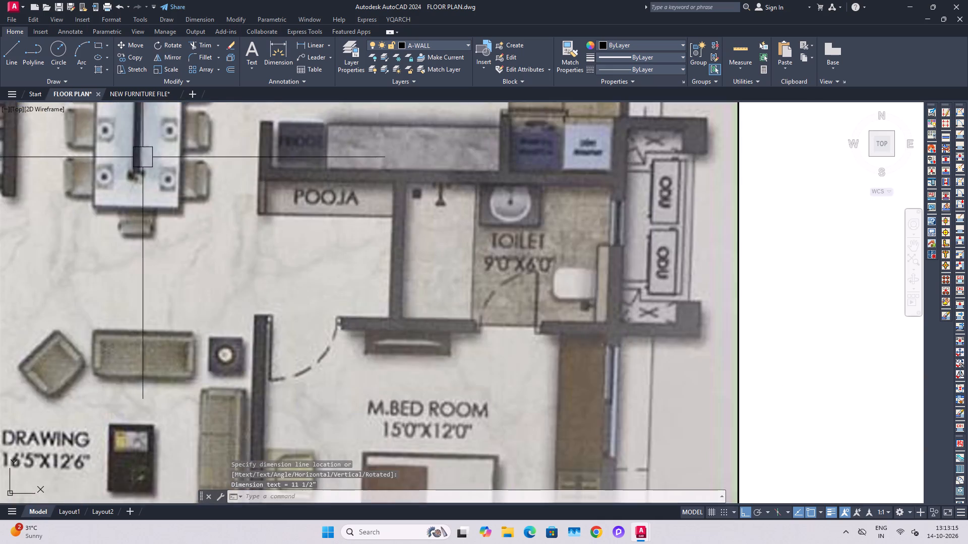
{"action": "scroll", "coordinate": [141, 198], "scroll_direction": "down", "scroll_amount": 3}
{"action": "middle_click_drag", "start_coordinate": [628, 366], "coordinate": [586, 350]}
{"action": "scroll", "coordinate": [625, 369], "scroll_direction": "up", "scroll_amount": 2}
{"action": "scroll", "coordinate": [567, 337], "scroll_direction": "up", "scroll_amount": 2}
{"action": "left_click", "coordinate": [566, 318]}
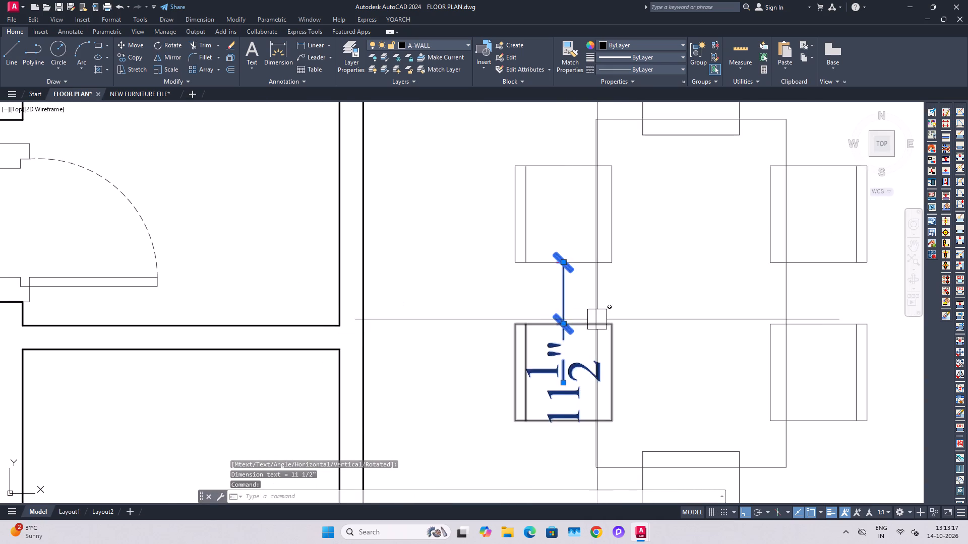
{"action": "key", "text": "Delete"}
Move the upper chair on the dining table's left side slightly straight up.
{"action": "left_click", "coordinate": [566, 327]}
{"action": "left_click", "coordinate": [560, 160]}
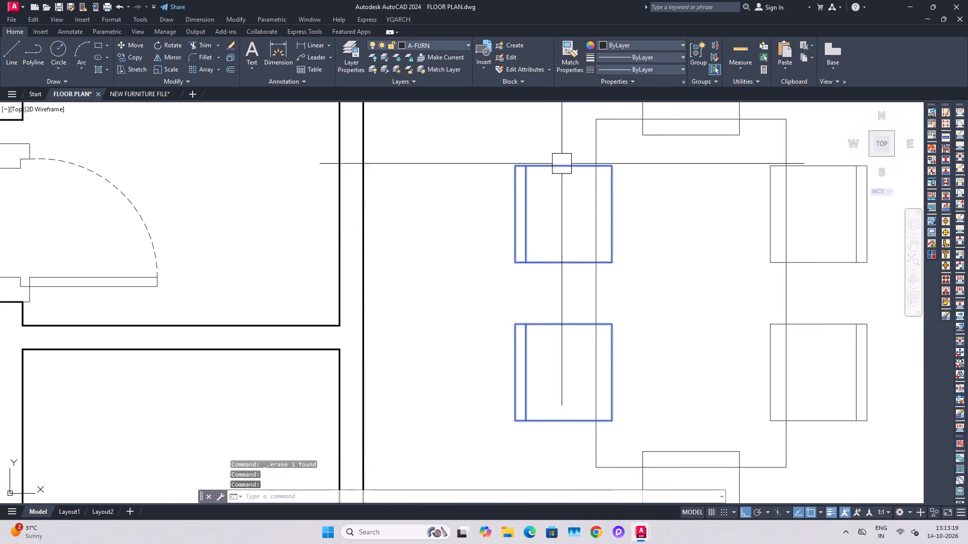
{"action": "key", "text": "Escape"}
{"action": "left_click", "coordinate": [530, 174]}
{"action": "key", "text": "m"}
{"action": "key", "text": "space"}
{"action": "left_click", "coordinate": [669, 274]}
{"action": "left_click", "coordinate": [670, 257]}
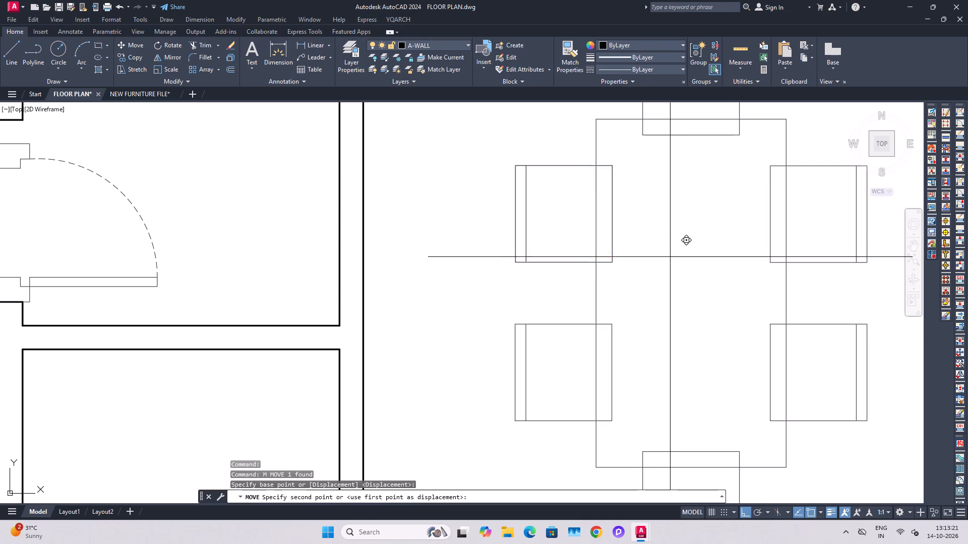
{"action": "left_click", "coordinate": [672, 241]}
Move the lower chair on the dining table's left side straight up, closer to the chair above it.
{"action": "left_click", "coordinate": [566, 321]}
{"action": "key", "text": "m"}
{"action": "key", "text": "space"}
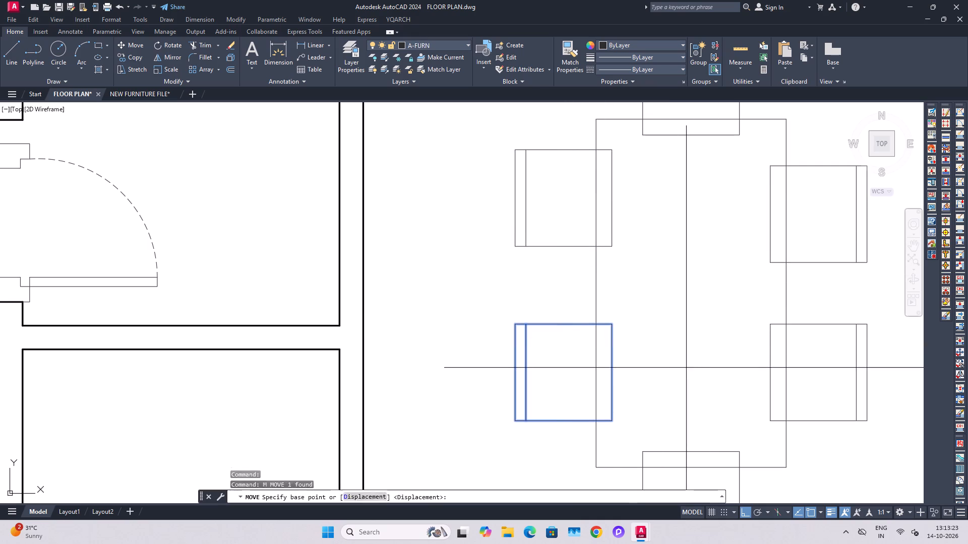
{"action": "left_click", "coordinate": [686, 368]}
{"action": "left_click", "coordinate": [683, 329]}
Add a vertical linear dimension over the full length of the dining table.
{"action": "scroll", "coordinate": [661, 317], "scroll_direction": "down", "scroll_amount": 1}
{"action": "middle_click_drag", "start_coordinate": [689, 363], "coordinate": [674, 316]}
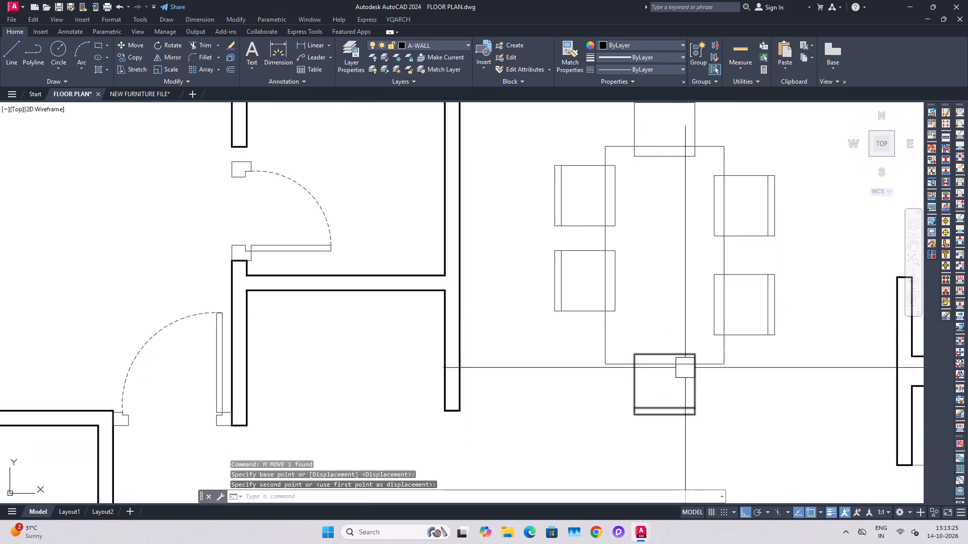
{"action": "left_click", "coordinate": [724, 360]}
{"action": "key", "text": "Escape"}
{"action": "key", "text": "Escape"}
{"action": "left_click", "coordinate": [297, 45]}
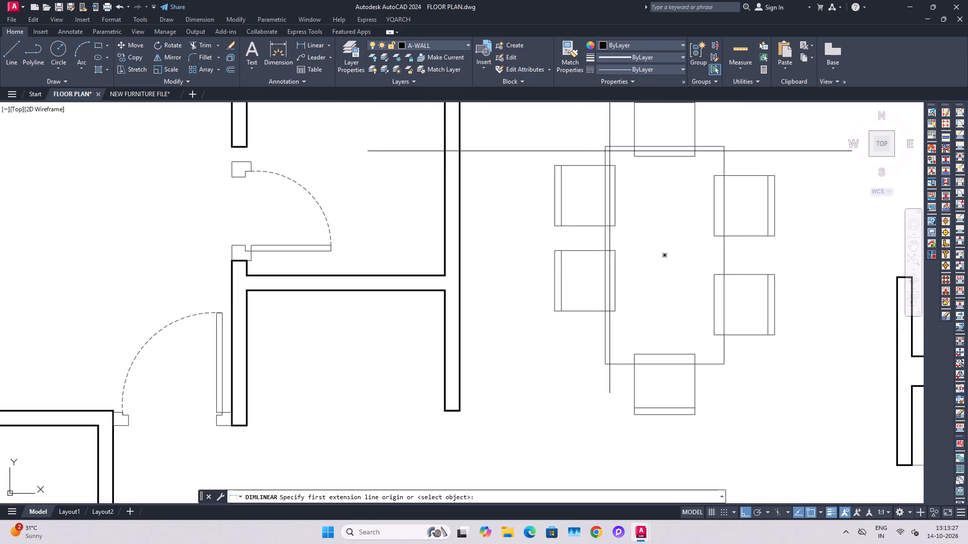
{"action": "left_click", "coordinate": [615, 147]}
{"action": "left_click", "coordinate": [617, 365]}
{"action": "left_click", "coordinate": [627, 351]}
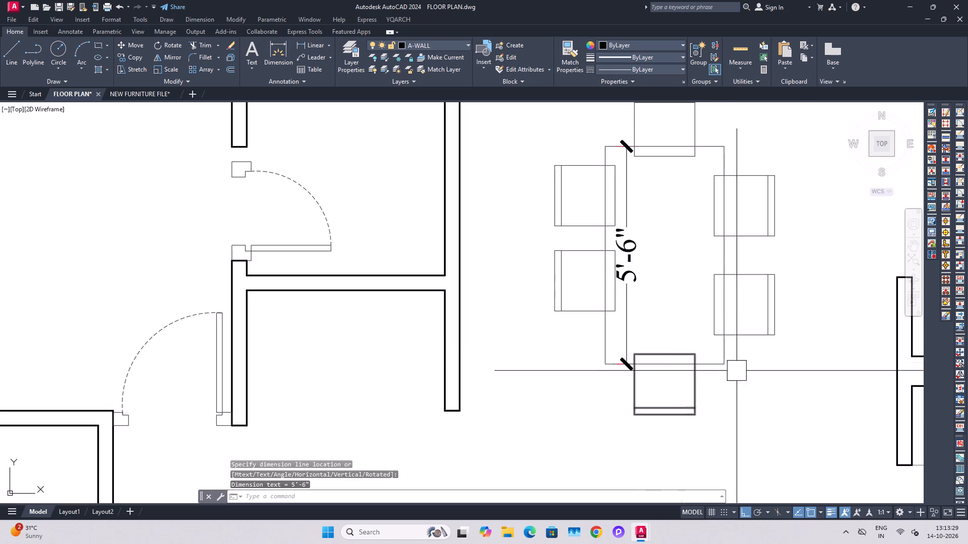
Stretch the dining table's bottom edge straight down by 1'6".
{"action": "scroll", "coordinate": [737, 371], "scroll_direction": "up", "scroll_amount": 1}
{"action": "left_click", "coordinate": [700, 364]}
{"action": "left_click", "coordinate": [622, 363]}
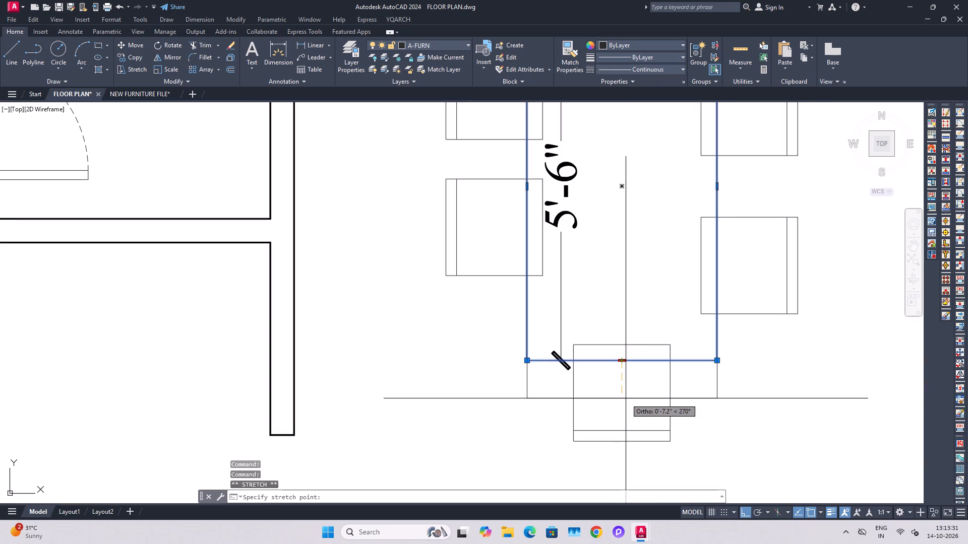
{"action": "key", "text": "1"}
{"action": "key", "text": "apostrophe"}
{"action": "type", "text": "6\""}
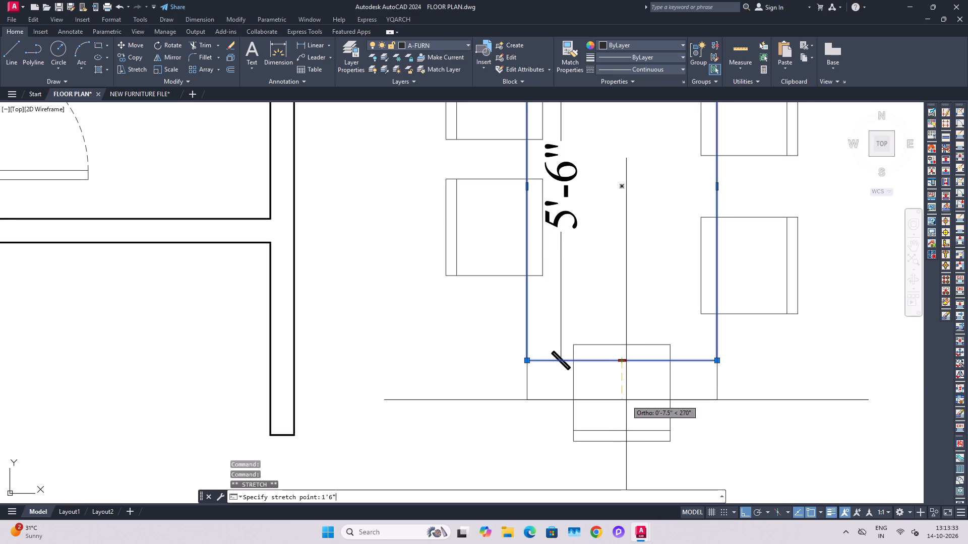
{"action": "key", "text": "Return"}
{"action": "key", "text": "Escape"}
Move the bottom end chair straight down so its upper edge meets the lengthened table's bottom edge.
{"action": "left_click", "coordinate": [633, 340]}
{"action": "middle_click_drag", "start_coordinate": [629, 360], "coordinate": [640, 305]}
{"action": "key", "text": "m"}
{"action": "key", "text": "space"}
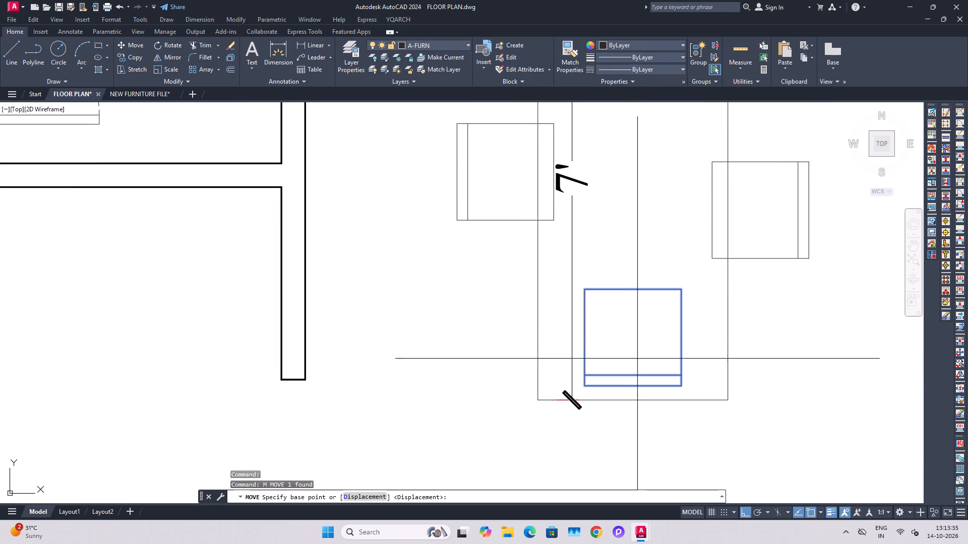
{"action": "left_click", "coordinate": [633, 290]}
{"action": "left_click", "coordinate": [636, 402]}
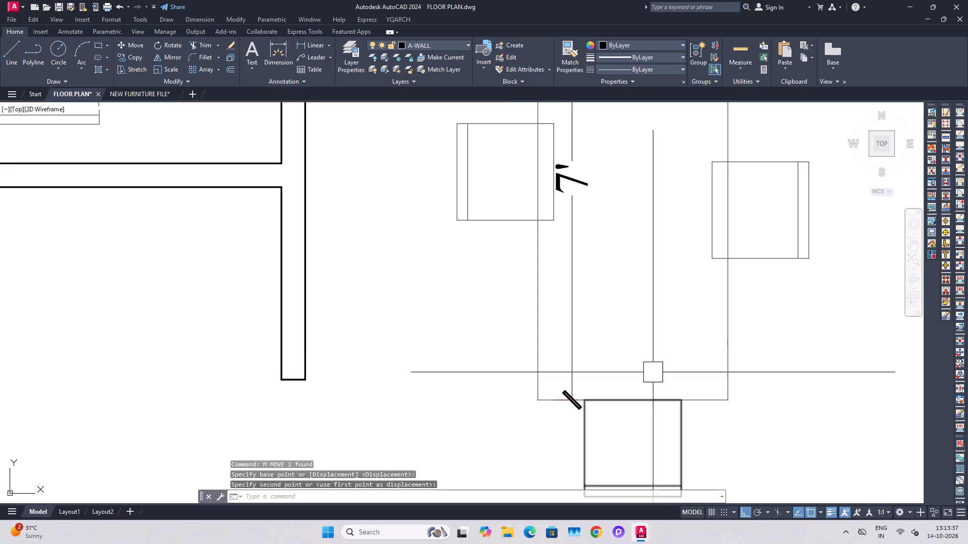
Move the bottom end chair slightly up so it tucks under the table edge.
{"action": "scroll", "coordinate": [653, 357], "scroll_direction": "down", "scroll_amount": 2}
{"action": "scroll", "coordinate": [674, 409], "scroll_direction": "up", "scroll_amount": 1}
{"action": "left_click", "coordinate": [648, 374]}
{"action": "left_click", "coordinate": [652, 393]}
{"action": "left_click", "coordinate": [667, 386]}
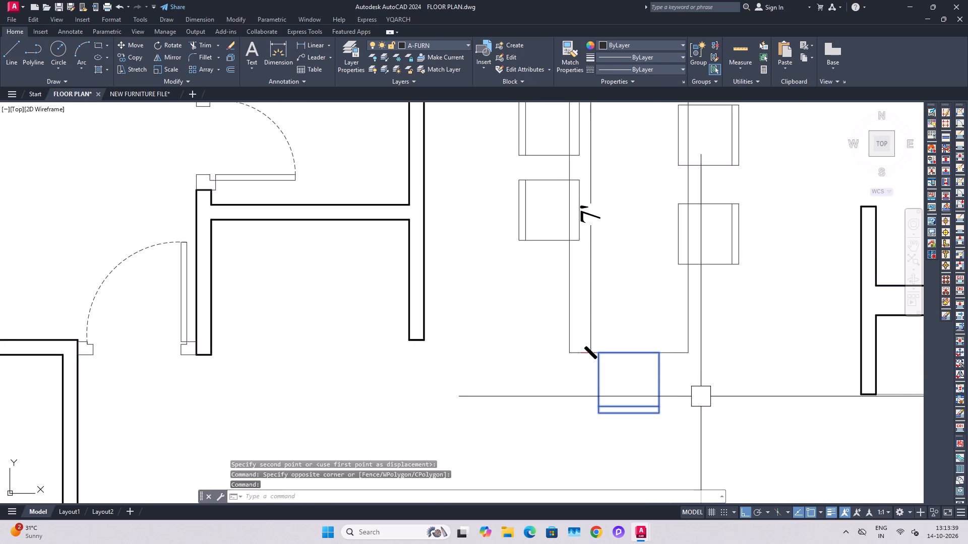
{"action": "key", "text": "m"}
{"action": "key", "text": "space"}
{"action": "left_click", "coordinate": [702, 398]}
{"action": "left_click", "coordinate": [703, 391]}
{"action": "key", "text": "Escape"}
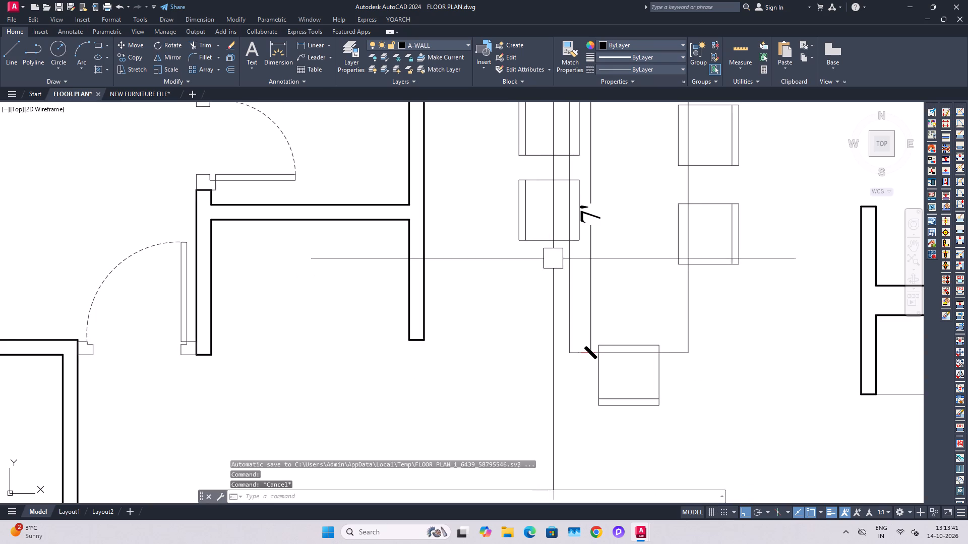
Copy the lower left-side chair straight down to form a third chair on the table's left side.
{"action": "left_click", "coordinate": [551, 249]}
{"action": "key", "text": "c"}
{"action": "key", "text": "o"}
{"action": "key", "text": "space"}
{"action": "left_click", "coordinate": [619, 207]}
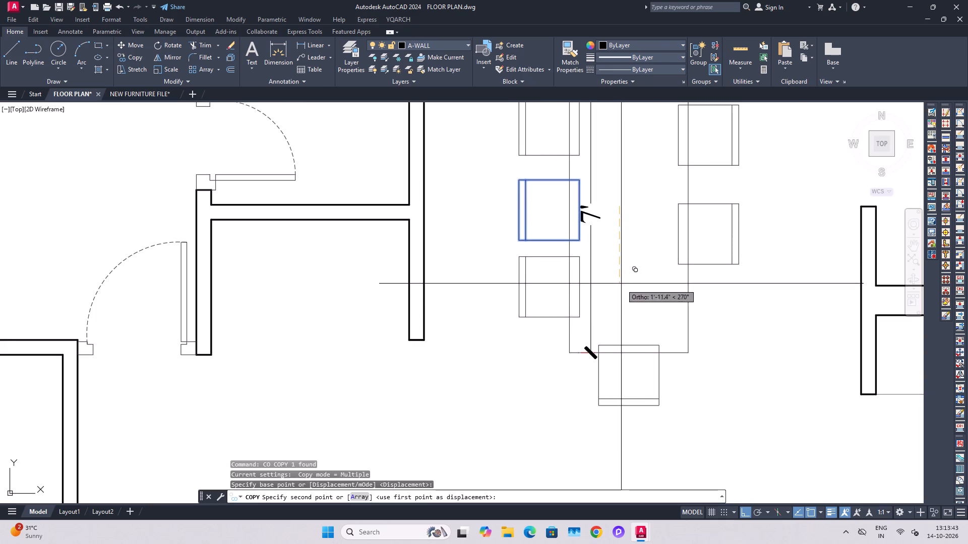
{"action": "left_click", "coordinate": [622, 292]}
{"action": "key", "text": "Escape"}
{"action": "key", "text": "Escape"}
Mirror the third left-side chair across the table's vertical centreline to the right side, keeping the original.
{"action": "left_click", "coordinate": [533, 270]}
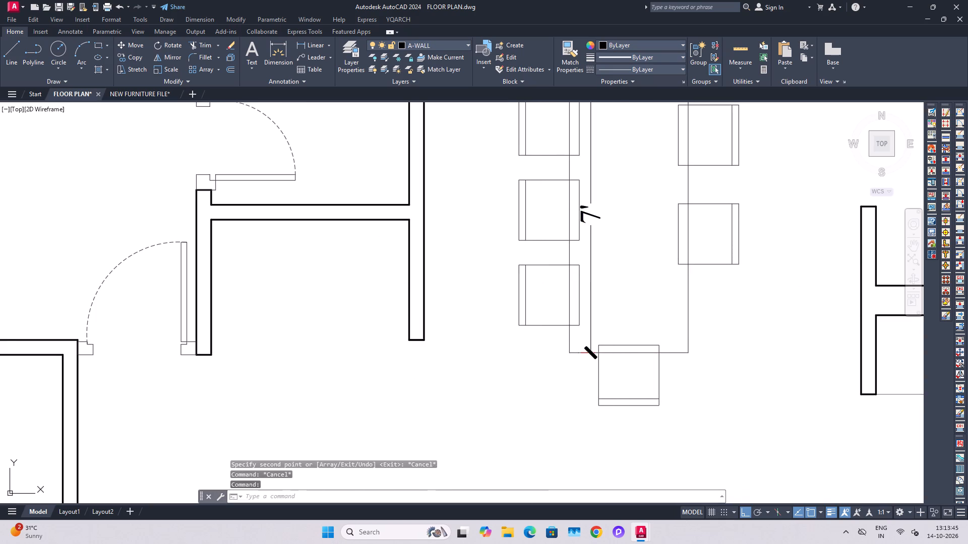
{"action": "key", "text": "m"}
{"action": "key", "text": "i"}
{"action": "key", "text": "space"}
{"action": "left_click", "coordinate": [627, 352]}
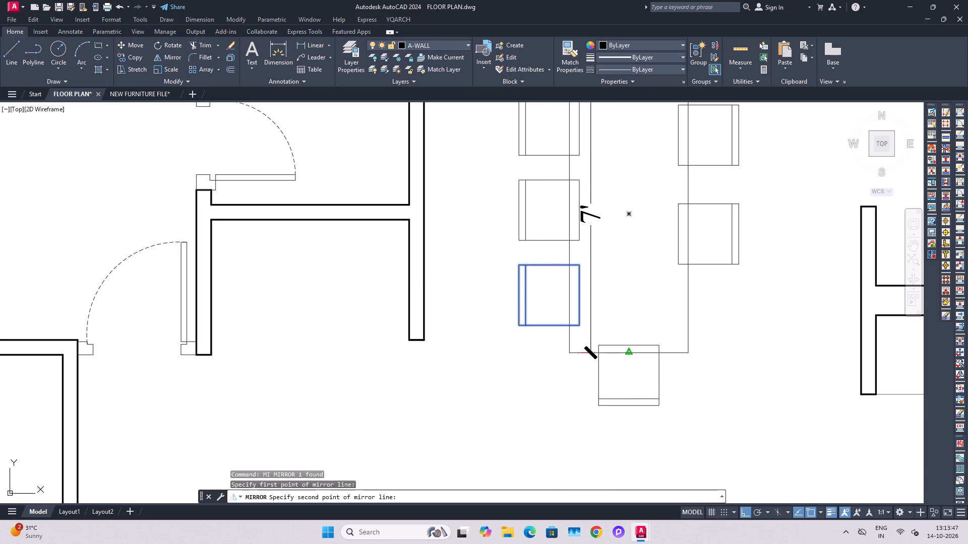
{"action": "left_click", "coordinate": [625, 312]}
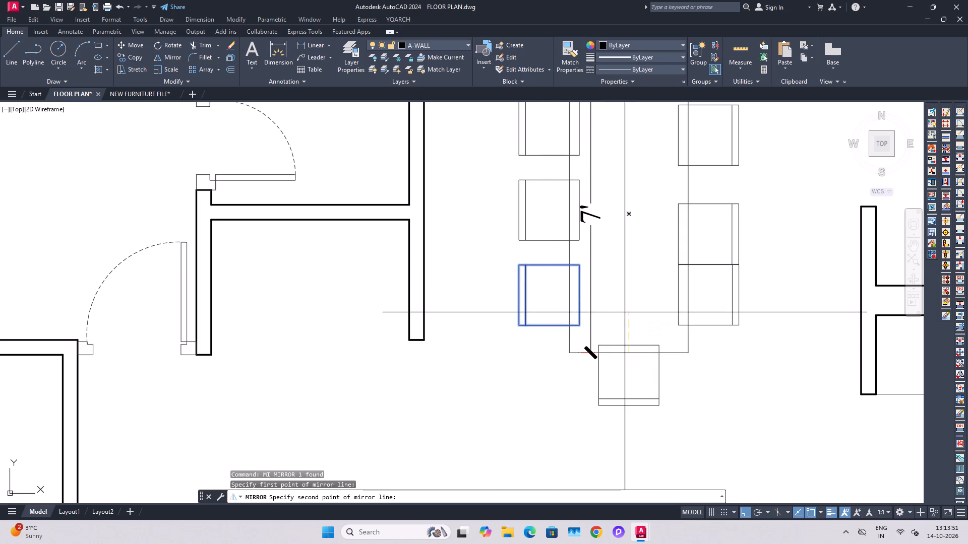
{"action": "left_click", "coordinate": [368, 499]}
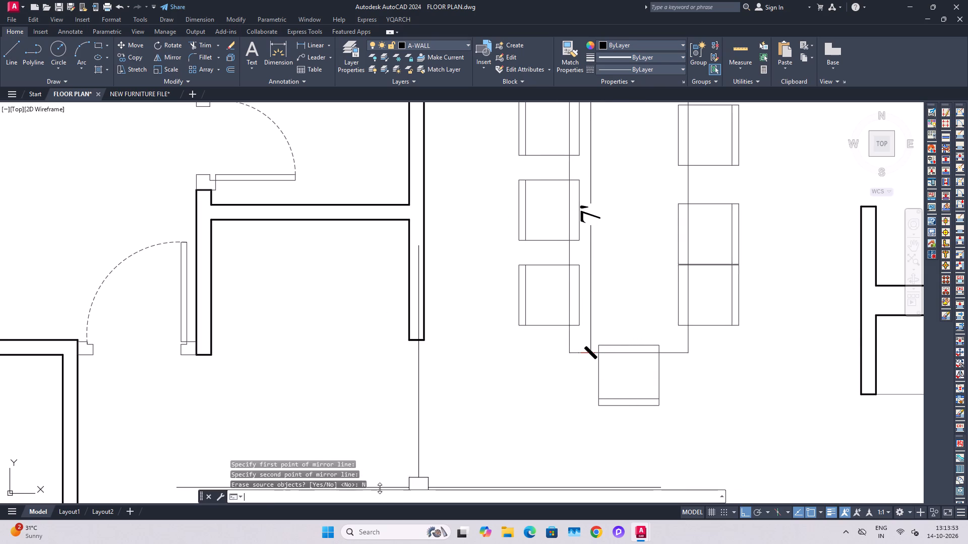
{"action": "key", "text": "Escape"}
{"action": "key", "text": "Escape"}
Delete the old right-side chair that touches the mirrored one.
{"action": "middle_click_drag", "start_coordinate": [707, 207], "coordinate": [682, 304]}
{"action": "left_click", "coordinate": [689, 299]}
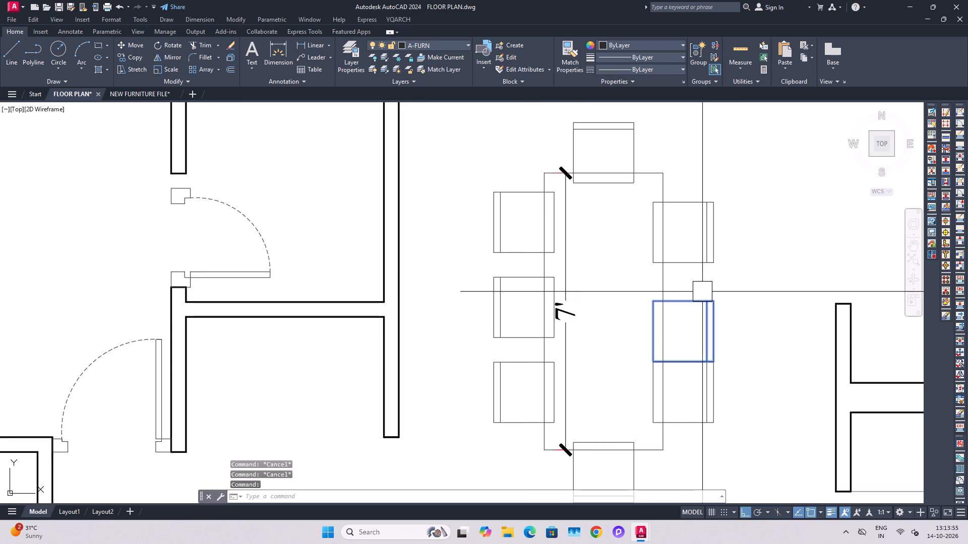
{"action": "key", "text": "Delete"}
Draw a horizontal construction line through the top edge of the upper left-side chair.
{"action": "scroll", "coordinate": [658, 210], "scroll_direction": "up", "scroll_amount": 1}
{"action": "key", "text": "x"}
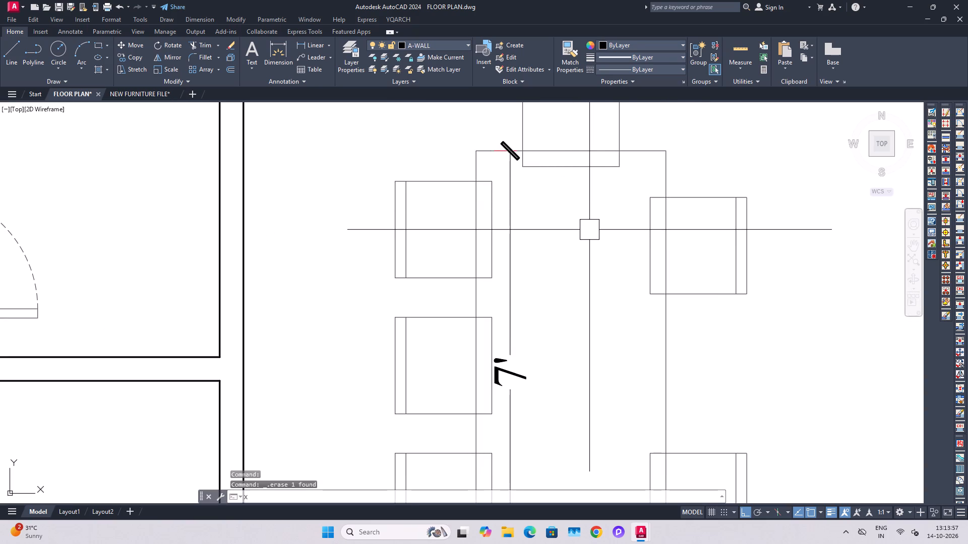
{"action": "type", "text": "L H"}
{"action": "key", "text": "space"}
{"action": "left_click", "coordinate": [494, 180]}
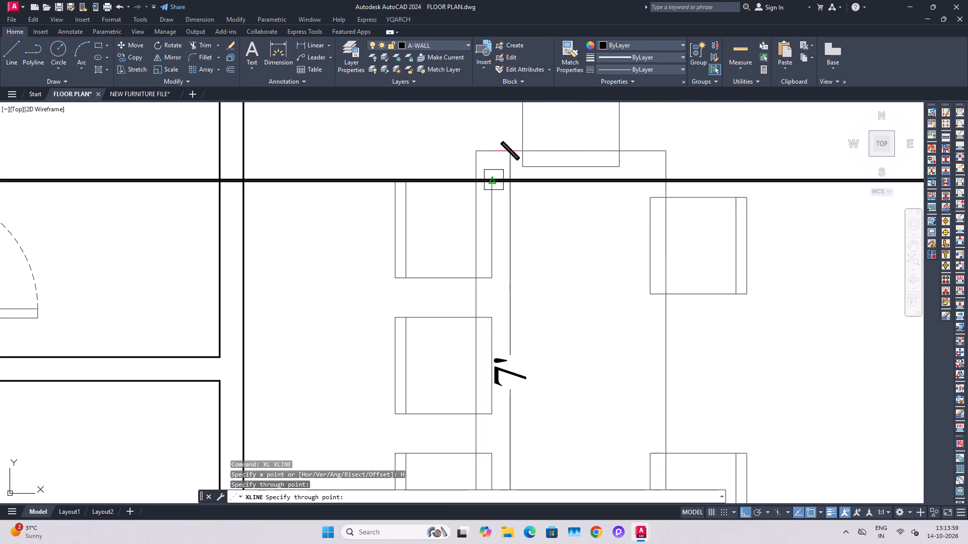
{"action": "key", "text": "Escape"}
{"action": "key", "text": "Escape"}
Move the upper right-side chair up so its top edge sits on the horizontal construction line.
{"action": "left_click", "coordinate": [691, 194]}
{"action": "key", "text": "m"}
{"action": "key", "text": "space"}
{"action": "left_click", "coordinate": [647, 199]}
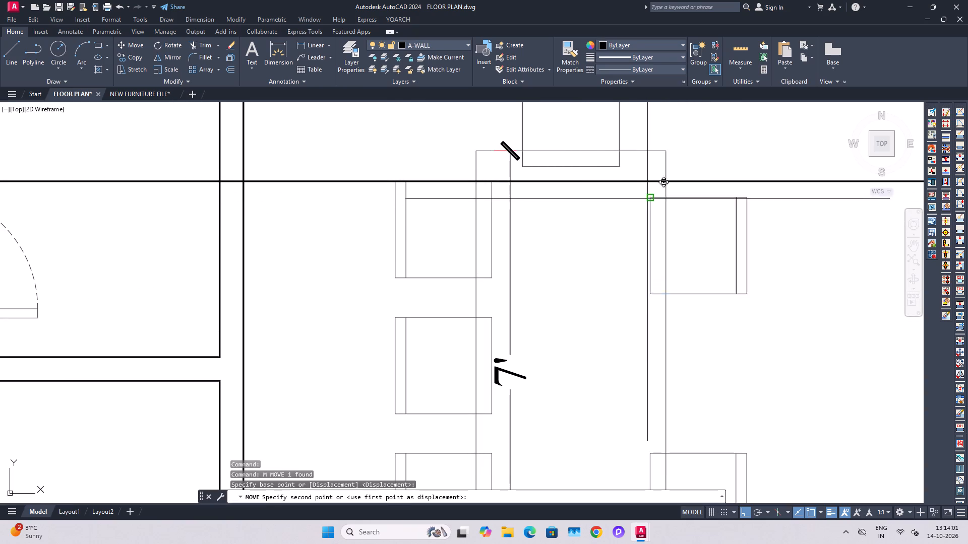
{"action": "left_click", "coordinate": [649, 184]}
{"action": "key", "text": "Escape"}
{"action": "key", "text": "Escape"}
Draw a second horizontal construction line through the top edge of the middle left-side chair.
{"action": "key", "text": "x"}
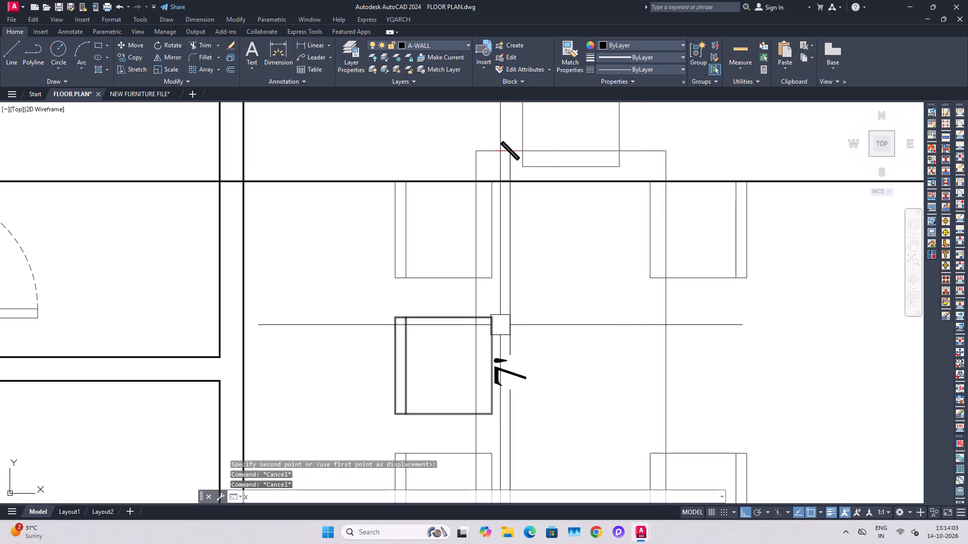
{"action": "key", "text": "l"}
{"action": "key", "text": "space"}
{"action": "key", "text": "h"}
{"action": "key", "text": "space"}
{"action": "left_click", "coordinate": [491, 320]}
{"action": "key", "text": "Escape"}
Copy the upper right-side chair straight down to the second construction line, level with the middle left-side chair.
{"action": "left_click", "coordinate": [784, 261]}
{"action": "left_click", "coordinate": [715, 269]}
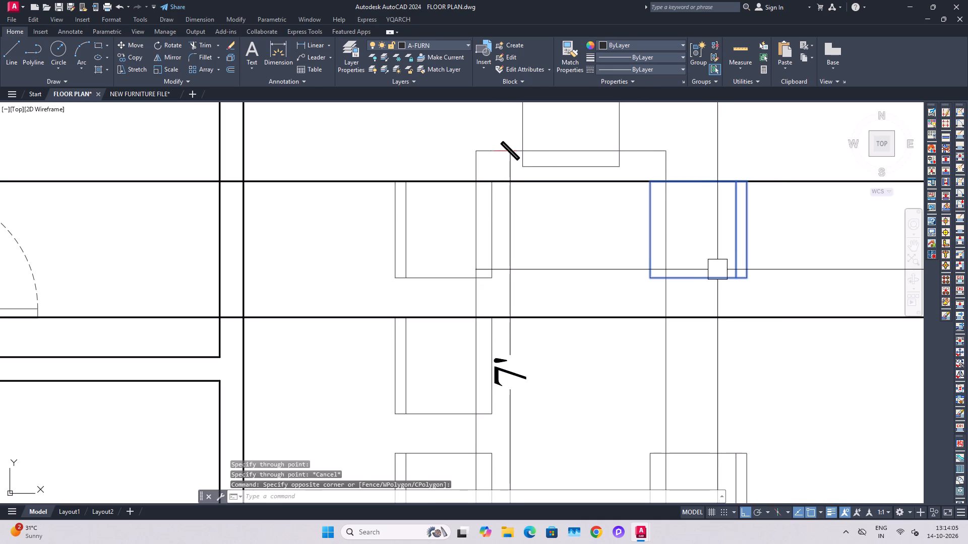
{"action": "key", "text": "c"}
{"action": "key", "text": "o"}
{"action": "key", "text": "space"}
{"action": "left_click", "coordinate": [650, 182]}
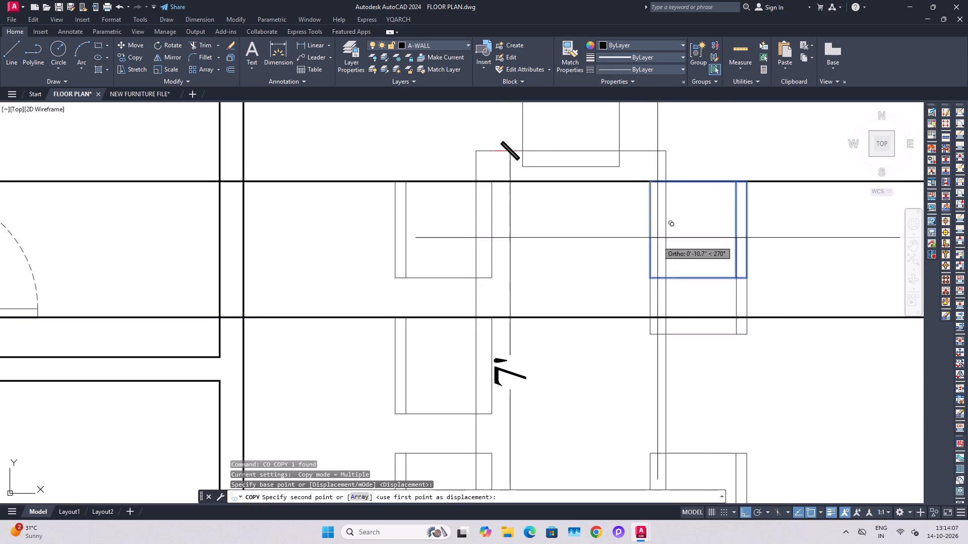
{"action": "left_click", "coordinate": [648, 317]}
{"action": "key", "text": "Escape"}
{"action": "key", "text": "Escape"}
Delete the two horizontal construction lines crossing the dining set.
{"action": "left_click_drag", "start_coordinate": [804, 364], "coordinate": [798, 303]}
{"action": "left_click_drag", "start_coordinate": [789, 156], "coordinate": [787, 149]}
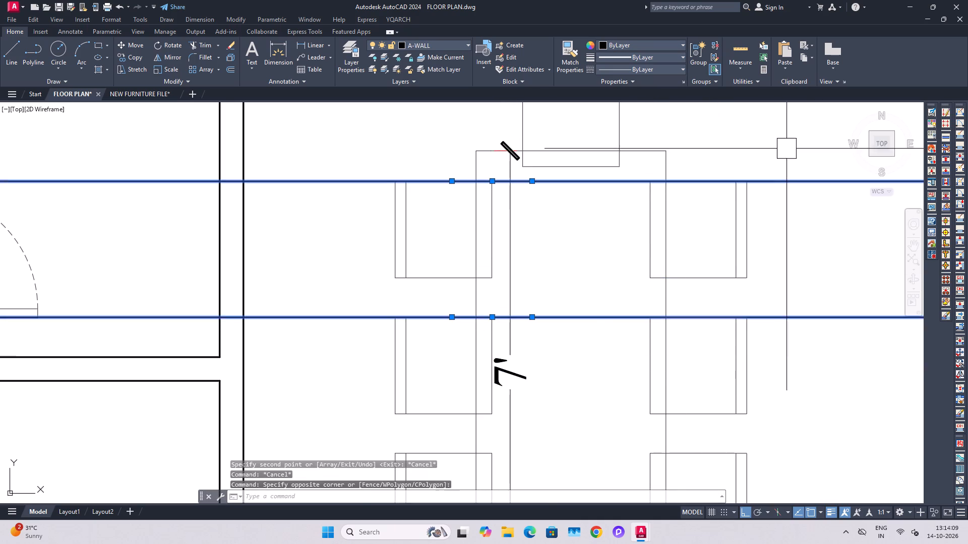
{"action": "scroll", "coordinate": [764, 223], "scroll_direction": "down", "scroll_amount": 3}
{"action": "key", "text": "Delete"}
Delete the vertical length dimension on the dining table.
{"action": "middle_click_drag", "start_coordinate": [826, 334], "coordinate": [719, 317]}
{"action": "scroll", "coordinate": [609, 231], "scroll_direction": "up", "scroll_amount": 2}
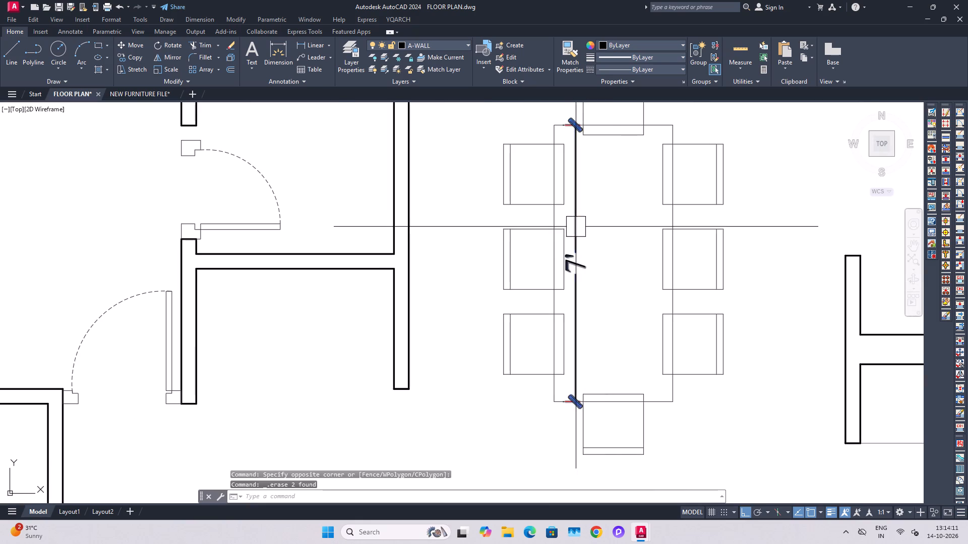
{"action": "left_click", "coordinate": [576, 226]}
{"action": "key", "text": "Delete"}
Group the dining table and its eight chairs into one object.
{"action": "scroll", "coordinate": [629, 252], "scroll_direction": "down", "scroll_amount": 2}
{"action": "left_click_drag", "start_coordinate": [690, 195], "coordinate": [680, 210]}
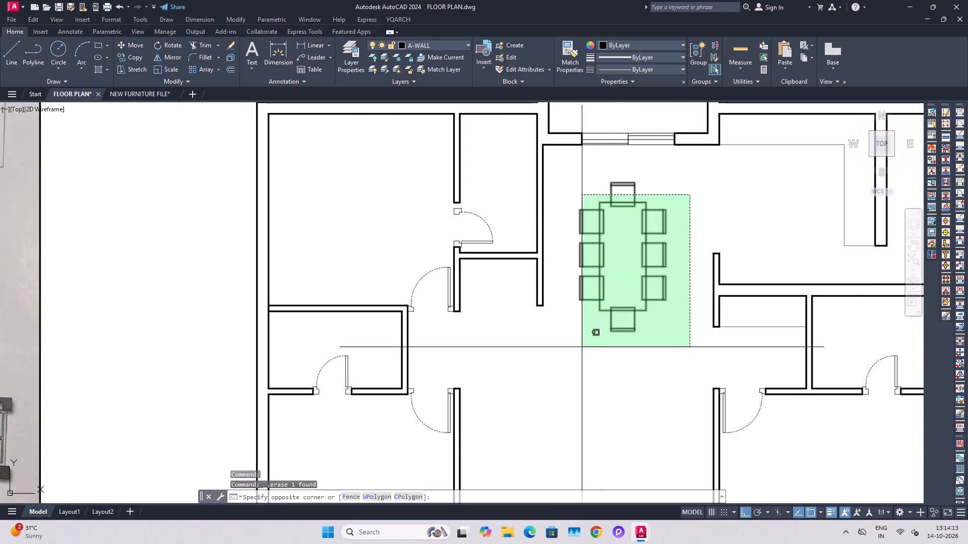
{"action": "left_click", "coordinate": [576, 357]}
{"action": "type", "text": "G"}
{"action": "key", "text": "space"}
{"action": "middle_click_drag", "start_coordinate": [650, 258], "coordinate": [621, 344]}
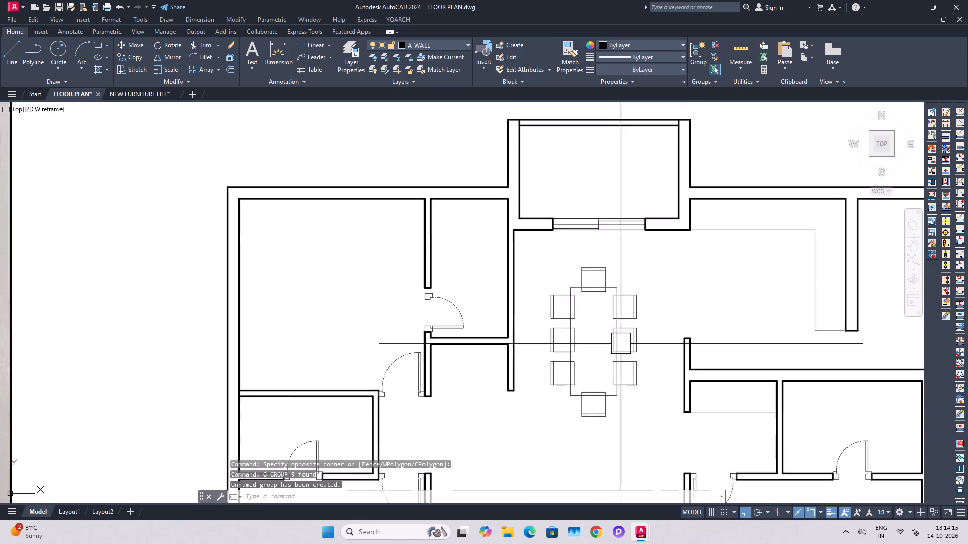
Save the floor plan drawing.
{"action": "scroll", "coordinate": [619, 281], "scroll_direction": "down", "scroll_amount": 2}
{"action": "middle_click_drag", "start_coordinate": [668, 284], "coordinate": [670, 302]}
{"action": "key", "text": "ctrl+s"}
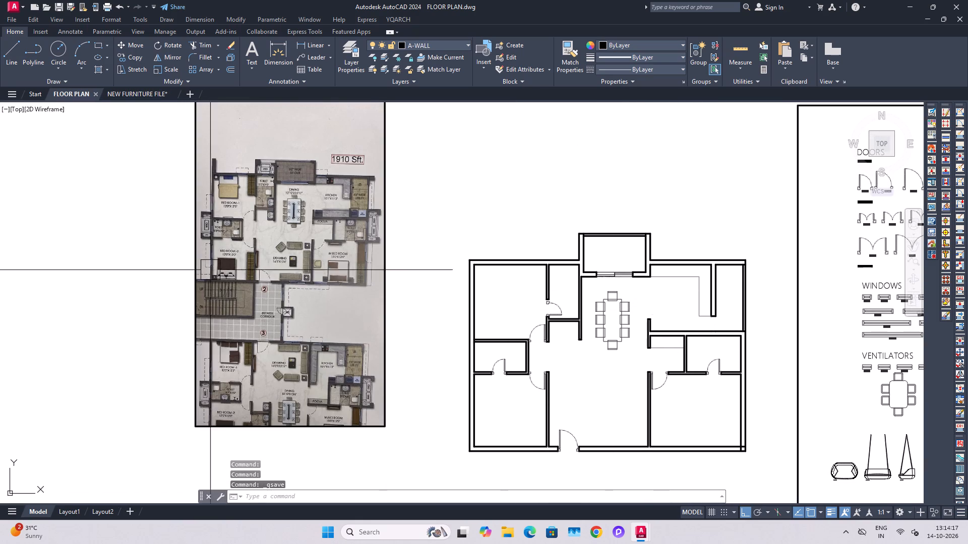
Examine the drawing room furniture layout in the reference floor plan image.
{"action": "scroll", "coordinate": [248, 269], "scroll_direction": "up", "scroll_amount": 1}
{"action": "scroll", "coordinate": [464, 277], "scroll_direction": "up", "scroll_amount": 1}
{"action": "scroll", "coordinate": [416, 271], "scroll_direction": "down", "scroll_amount": 4}
{"action": "scroll", "coordinate": [335, 256], "scroll_direction": "up", "scroll_amount": 4}
{"action": "scroll", "coordinate": [621, 313], "scroll_direction": "up", "scroll_amount": 2}
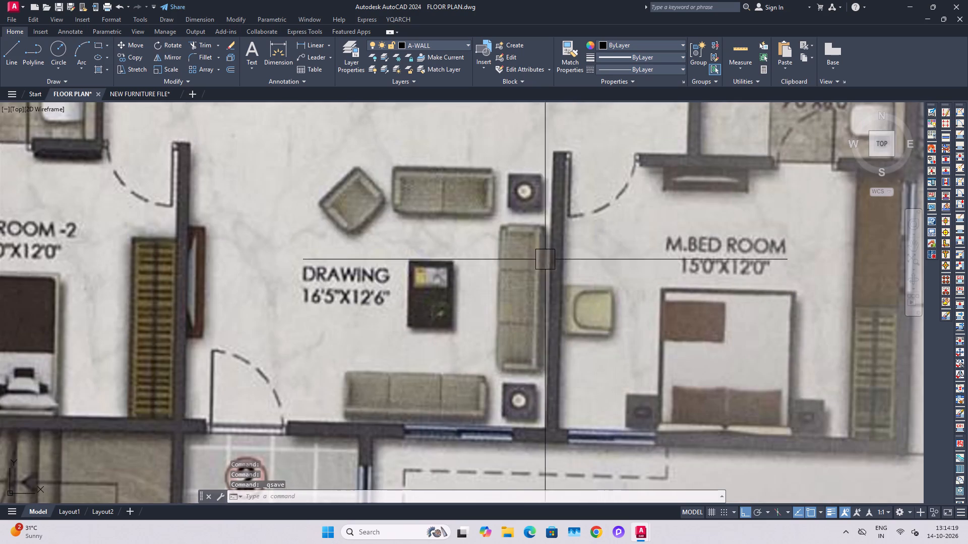
{"action": "scroll", "coordinate": [337, 211], "scroll_direction": "down", "scroll_amount": 1}
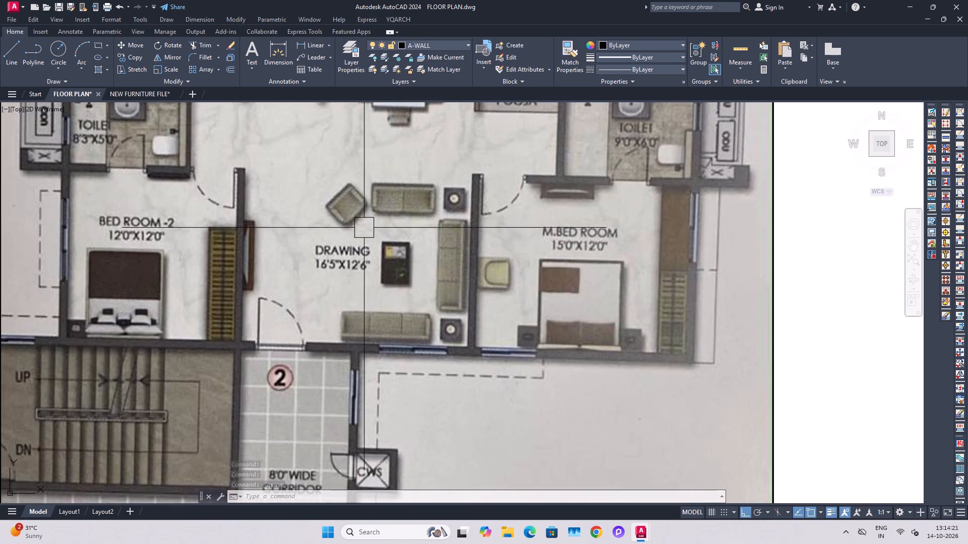
{"action": "scroll", "coordinate": [305, 220], "scroll_direction": "down", "scroll_amount": 3}
Copy the L-shaped sofa and coffee table from the furniture library to the empty space above the floor plan's kitchen side.
{"action": "middle_click_drag", "start_coordinate": [573, 270], "coordinate": [305, 229]}
{"action": "scroll", "coordinate": [347, 225], "scroll_direction": "down", "scroll_amount": 2}
{"action": "scroll", "coordinate": [519, 199], "scroll_direction": "up", "scroll_amount": 3}
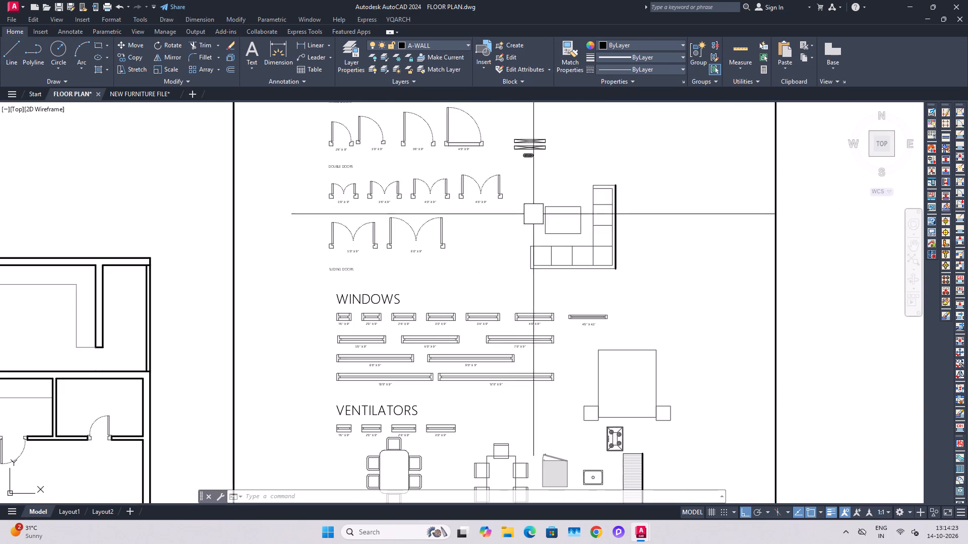
{"action": "middle_click_drag", "start_coordinate": [558, 244], "coordinate": [553, 152]}
{"action": "scroll", "coordinate": [553, 229], "scroll_direction": "up", "scroll_amount": 1}
{"action": "scroll", "coordinate": [567, 199], "scroll_direction": "down", "scroll_amount": 1}
{"action": "middle_click_drag", "start_coordinate": [589, 184], "coordinate": [602, 203]}
{"action": "middle_click_drag", "start_coordinate": [655, 161], "coordinate": [667, 219]}
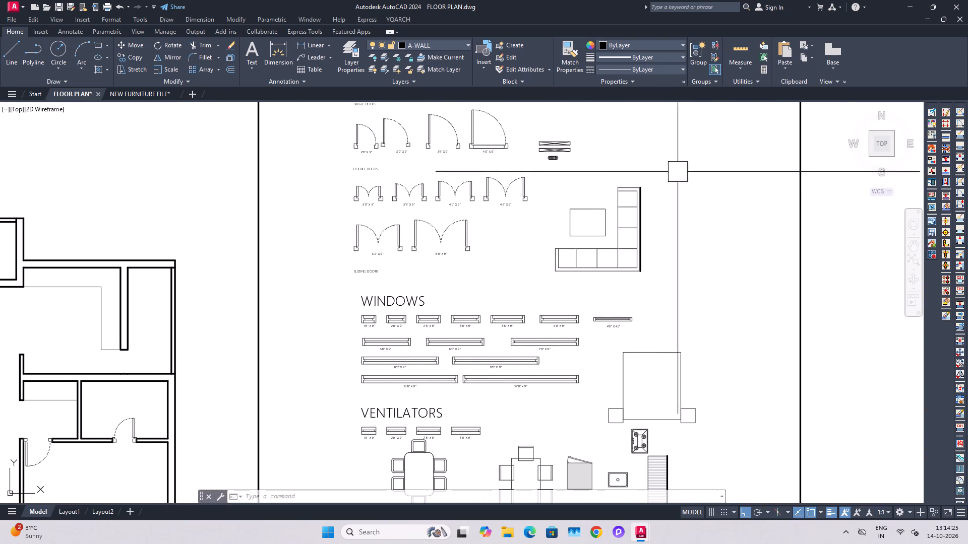
{"action": "left_click_drag", "start_coordinate": [677, 171], "coordinate": [624, 240]}
{"action": "left_click", "coordinate": [535, 294]}
{"action": "key", "text": "c"}
{"action": "key", "text": "o"}
{"action": "key", "text": "space"}
{"action": "left_click", "coordinate": [621, 263]}
{"action": "middle_click_drag", "start_coordinate": [489, 262], "coordinate": [854, 315]}
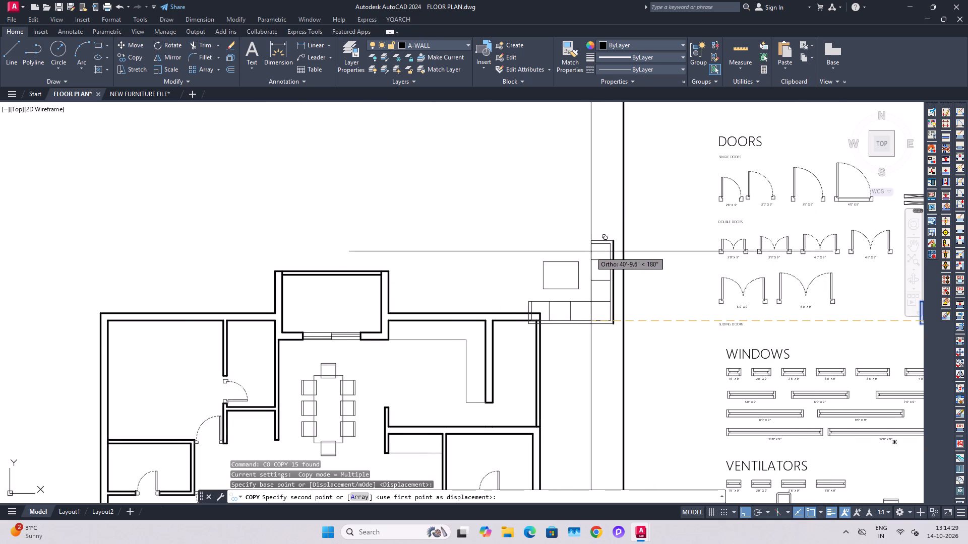
{"action": "left_click", "coordinate": [743, 510]}
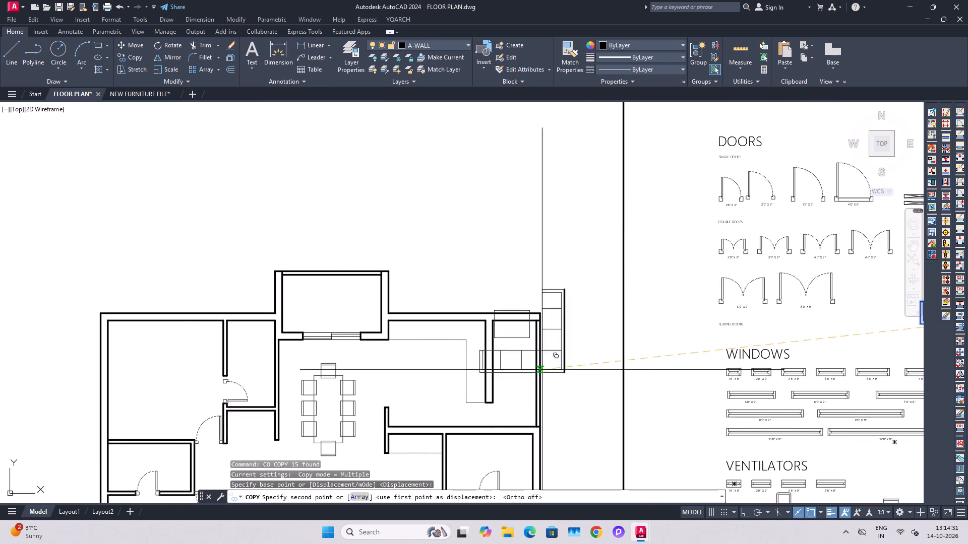
{"action": "left_click", "coordinate": [515, 276]}
{"action": "key", "text": "Escape"}
Delete the thick vertical back line of the copied L-shaped sofa.
{"action": "scroll", "coordinate": [531, 262], "scroll_direction": "up", "scroll_amount": 2}
{"action": "key", "text": "Escape"}
{"action": "left_click", "coordinate": [551, 271]}
{"action": "middle_click_drag", "start_coordinate": [577, 286], "coordinate": [575, 347]}
{"action": "key", "text": "Delete"}
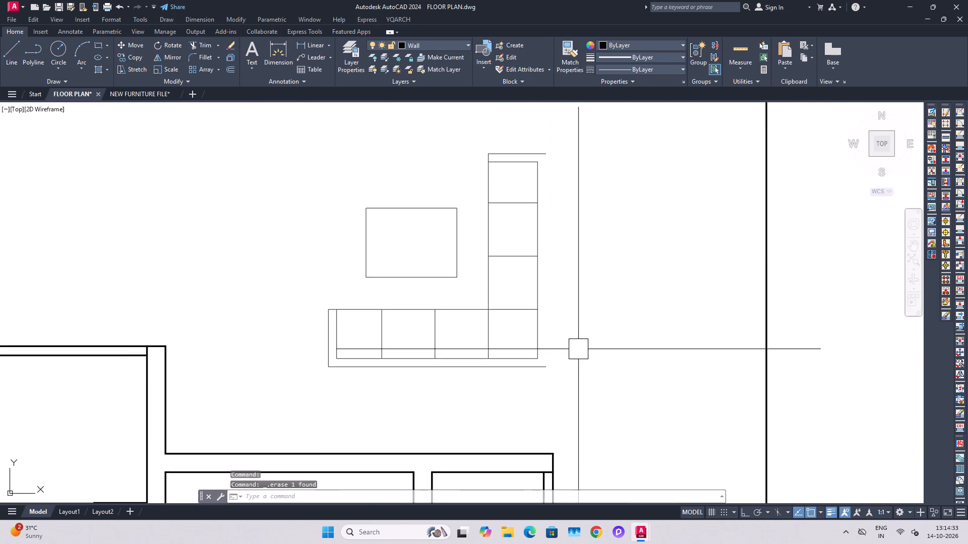
Draw a new vertical back line joining the open ends of the L-shaped sofa's upper and lower outer edges.
{"action": "scroll", "coordinate": [561, 351], "scroll_direction": "down", "scroll_amount": 1}
{"action": "key", "text": "l"}
{"action": "key", "text": "space"}
{"action": "scroll", "coordinate": [552, 236], "scroll_direction": "up", "scroll_amount": 1}
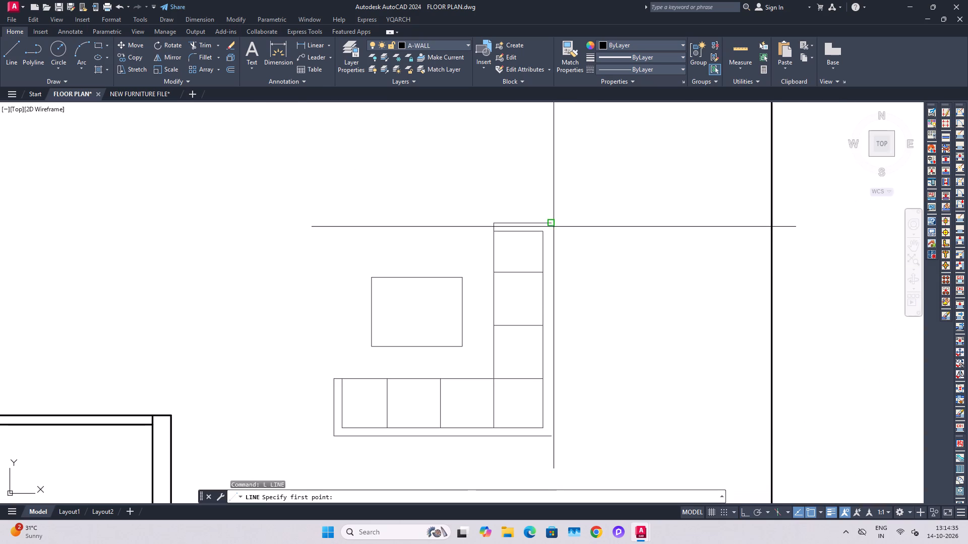
{"action": "left_click", "coordinate": [554, 225]}
{"action": "left_click", "coordinate": [550, 434]}
{"action": "key", "text": "Escape"}
Fillet the L-shaped sofa's lower outer edge with its new vertical back line to close the corner.
{"action": "scroll", "coordinate": [535, 445], "scroll_direction": "up", "scroll_amount": 2}
{"action": "key", "text": "Escape"}
{"action": "key", "text": "f"}
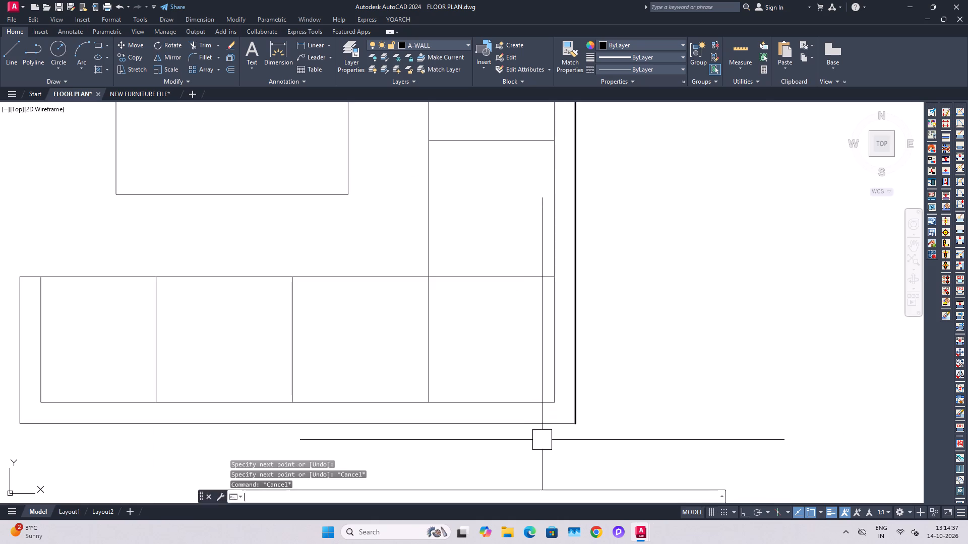
{"action": "key", "text": "space"}
{"action": "left_click", "coordinate": [551, 421]}
{"action": "left_click", "coordinate": [571, 406]}
{"action": "key", "text": "Escape"}
Examine the sofas, armchair and tables around the drawing room in the reference plan image.
{"action": "scroll", "coordinate": [586, 392], "scroll_direction": "down", "scroll_amount": 8}
{"action": "middle_click_drag", "start_coordinate": [550, 403], "coordinate": [540, 320]}
{"action": "scroll", "coordinate": [537, 321], "scroll_direction": "up", "scroll_amount": 5}
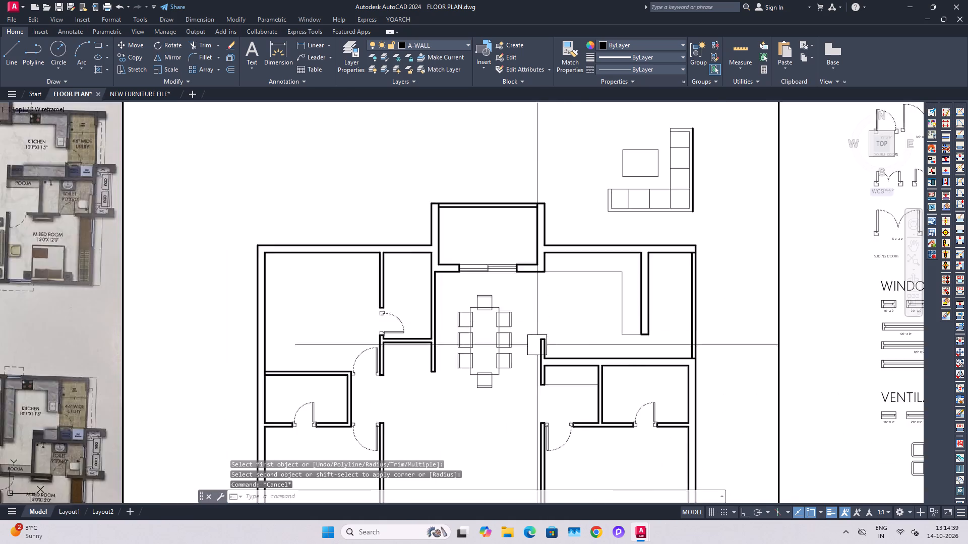
{"action": "scroll", "coordinate": [495, 369], "scroll_direction": "down", "scroll_amount": 4}
{"action": "middle_click_drag", "start_coordinate": [499, 368], "coordinate": [547, 357]}
{"action": "scroll", "coordinate": [514, 335], "scroll_direction": "up", "scroll_amount": 5}
{"action": "middle_click_drag", "start_coordinate": [110, 282], "coordinate": [540, 345]}
{"action": "scroll", "coordinate": [119, 284], "scroll_direction": "up", "scroll_amount": 1}
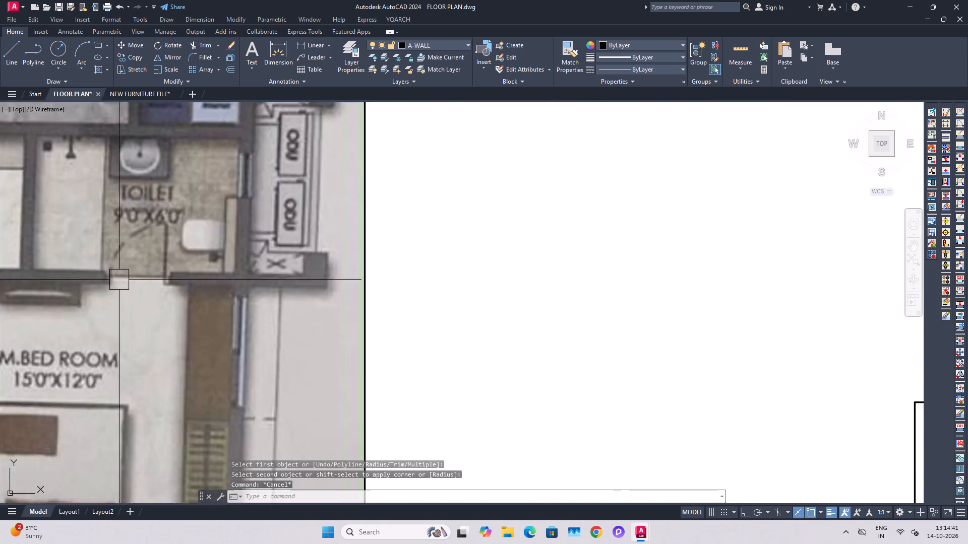
{"action": "scroll", "coordinate": [119, 280], "scroll_direction": "up", "scroll_amount": 1}
{"action": "middle_click_drag", "start_coordinate": [157, 281], "coordinate": [686, 479]}
{"action": "scroll", "coordinate": [486, 368], "scroll_direction": "down", "scroll_amount": 1}
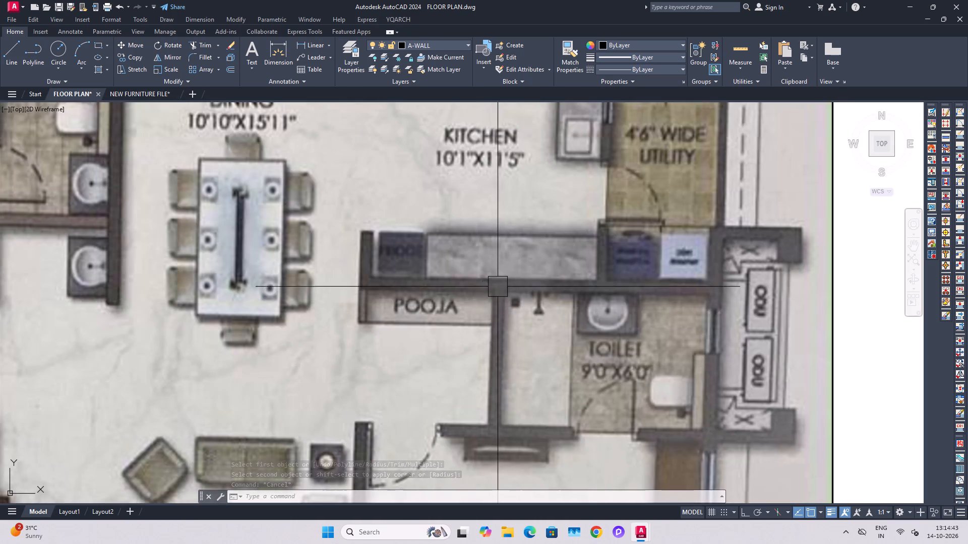
{"action": "middle_click_drag", "start_coordinate": [463, 350], "coordinate": [483, 276]}
{"action": "scroll", "coordinate": [504, 377], "scroll_direction": "down", "scroll_amount": 1}
{"action": "middle_click_drag", "start_coordinate": [460, 278], "coordinate": [451, 244]}
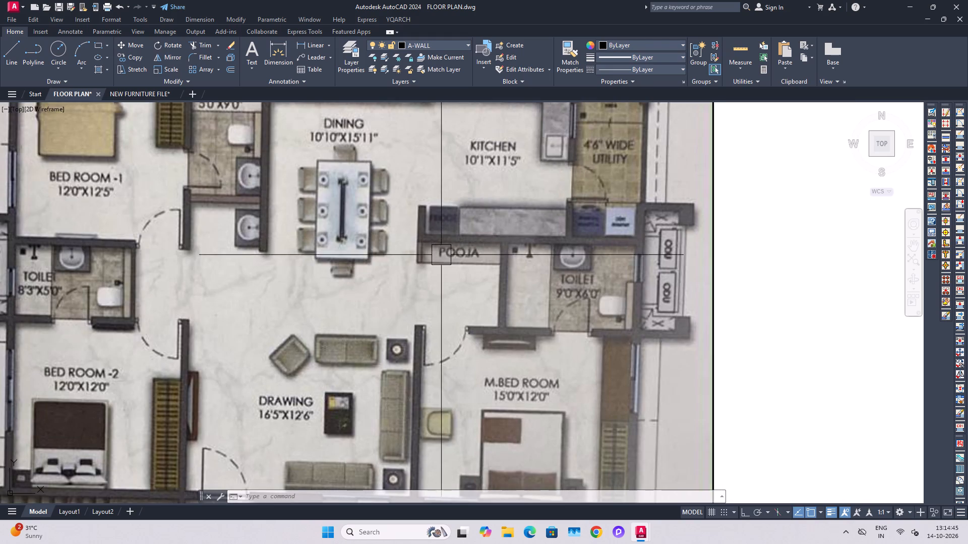
{"action": "key", "text": "Escape"}
Match the new vertical back line's properties to the L-shaped sofa's lower outer edge.
{"action": "scroll", "coordinate": [400, 281], "scroll_direction": "down", "scroll_amount": 3}
{"action": "middle_click_drag", "start_coordinate": [585, 250], "coordinate": [463, 313]}
{"action": "scroll", "coordinate": [707, 367], "scroll_direction": "up", "scroll_amount": 3}
{"action": "type", "text": "MA"}
{"action": "key", "text": "space"}
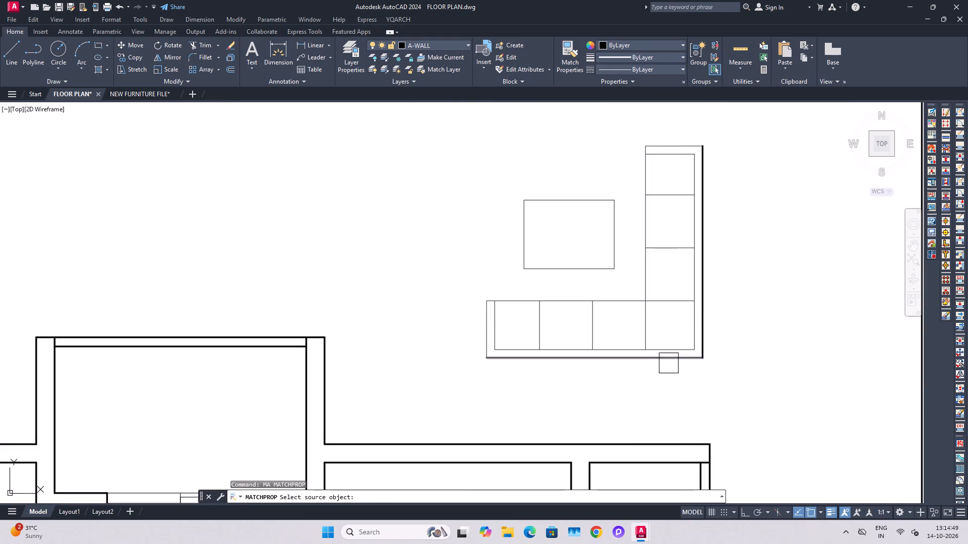
{"action": "left_click", "coordinate": [669, 363]}
{"action": "left_click", "coordinate": [711, 333]}
{"action": "key", "text": "Escape"}
Copy the vertical seating section's lines from the L-shaped sofa to the empty space above the balcony.
{"action": "left_click", "coordinate": [754, 167]}
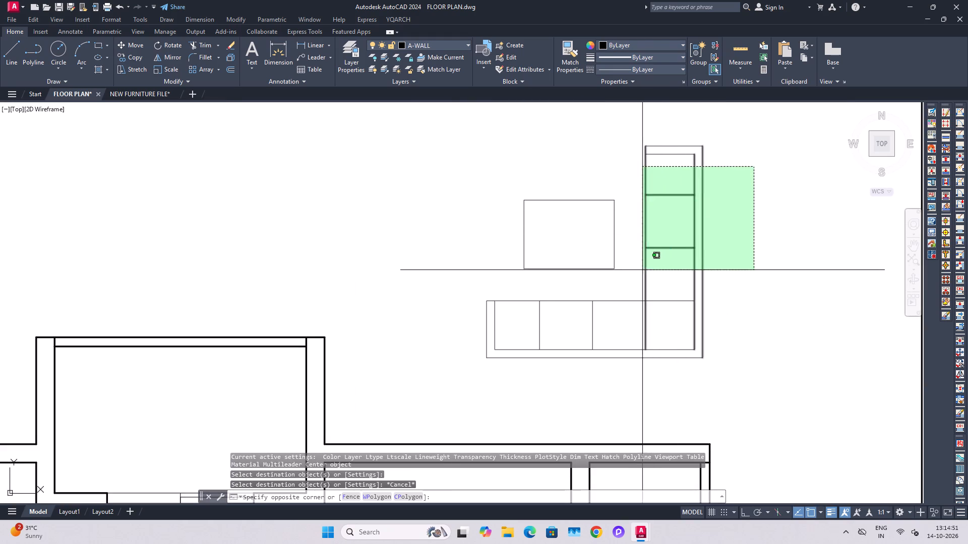
{"action": "left_click", "coordinate": [641, 271]}
{"action": "middle_click_drag", "start_coordinate": [708, 249], "coordinate": [720, 280]}
{"action": "left_click", "coordinate": [680, 340]}
{"action": "key", "text": "c"}
{"action": "type", "text": "O"}
{"action": "key", "text": "space"}
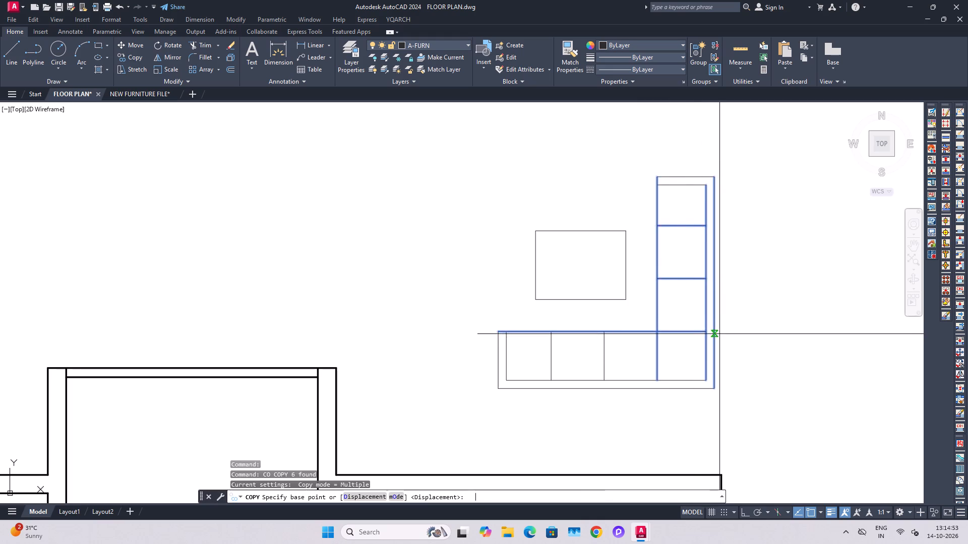
{"action": "left_click", "coordinate": [719, 334]}
{"action": "middle_click_drag", "start_coordinate": [603, 338], "coordinate": [681, 353]}
{"action": "left_click_drag", "start_coordinate": [689, 354], "coordinate": [675, 352]}
{"action": "middle_click_drag", "start_coordinate": [546, 338], "coordinate": [743, 362]}
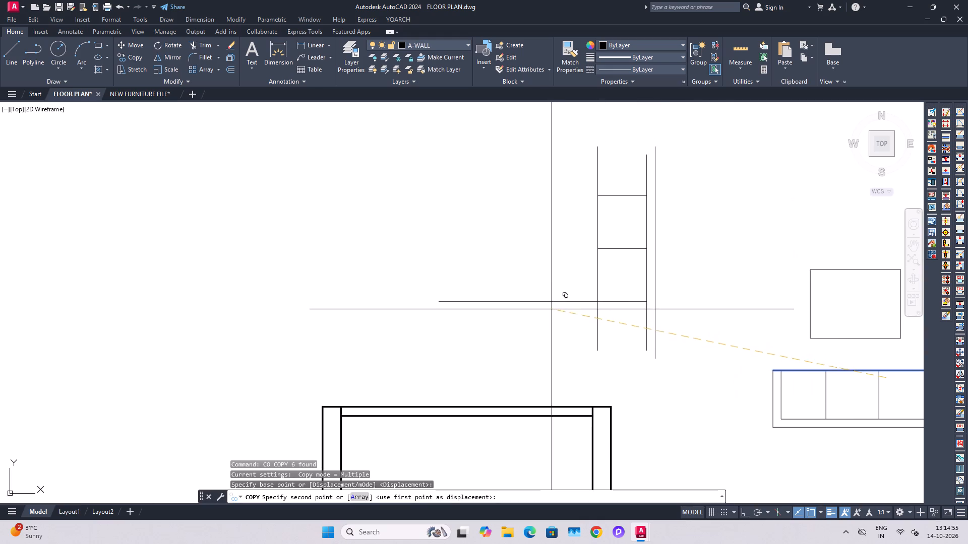
{"action": "left_click", "coordinate": [552, 310]}
{"action": "key", "text": "Escape"}
{"action": "key", "text": "Escape"}
{"action": "key", "text": "Escape"}
Draw a line across the upper end of the copied sofa section, from its front line to its outer back line.
{"action": "middle_click_drag", "start_coordinate": [670, 215], "coordinate": [667, 241]}
{"action": "scroll", "coordinate": [664, 181], "scroll_direction": "up", "scroll_amount": 1}
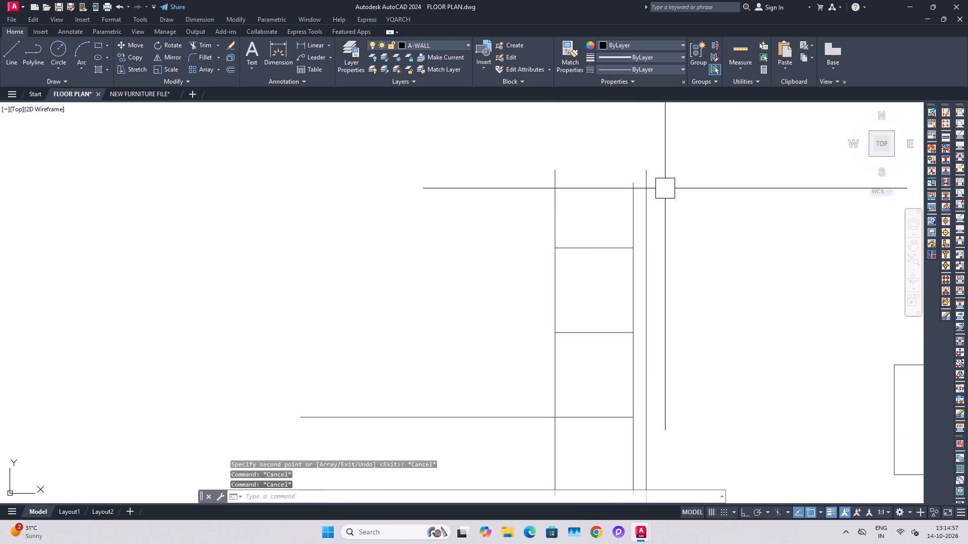
{"action": "key", "text": "l"}
{"action": "key", "text": "space"}
{"action": "left_click_drag", "start_coordinate": [559, 170], "coordinate": [566, 170]}
{"action": "left_click", "coordinate": [650, 171]}
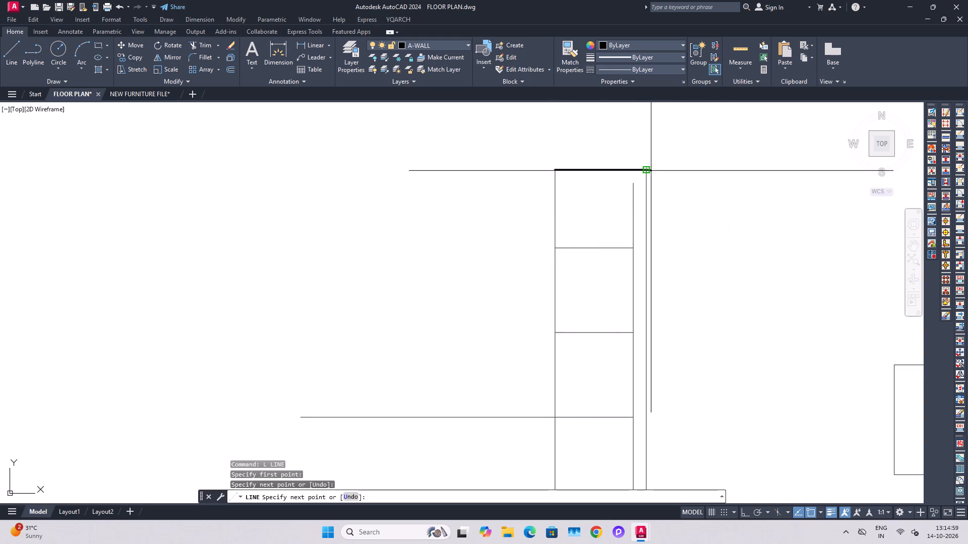
{"action": "key", "text": "Escape"}
{"action": "key", "text": "Escape"}
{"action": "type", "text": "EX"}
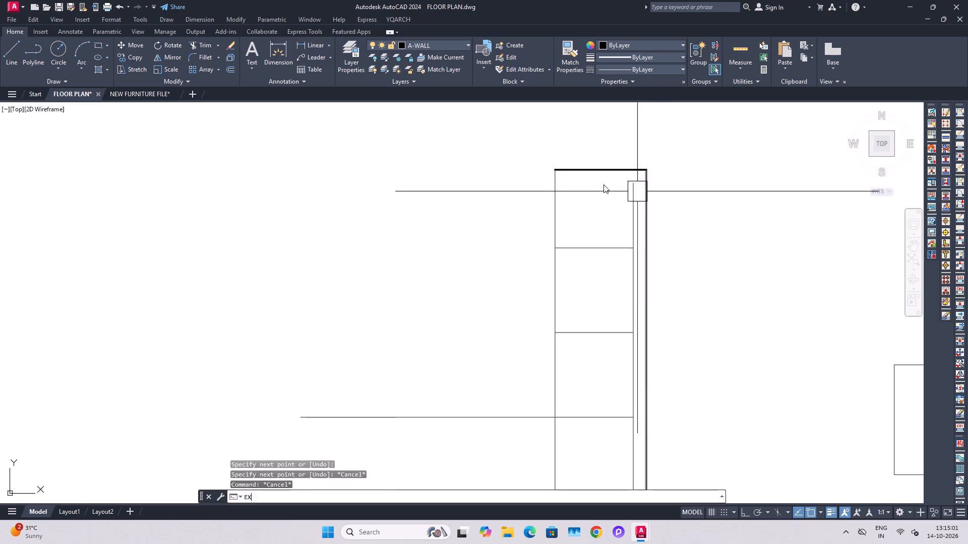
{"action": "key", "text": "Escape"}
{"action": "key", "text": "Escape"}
Offset the copied sofa's upper end line 4" inward to form the armrest.
{"action": "type", "text": "O"}
{"action": "key", "text": "space"}
{"action": "type", "text": "4\""}
{"action": "key", "text": "Return"}
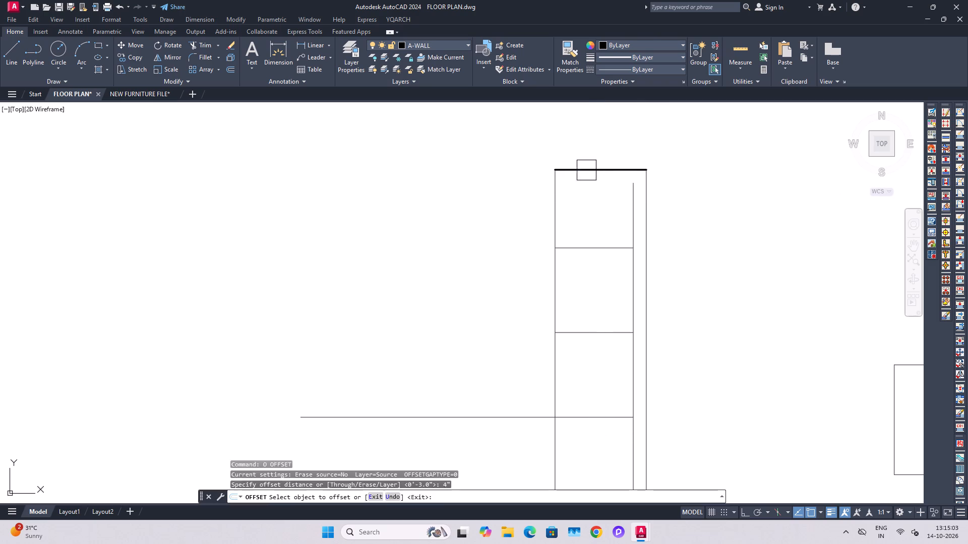
{"action": "left_click_drag", "start_coordinate": [586, 165], "coordinate": [586, 175]}
{"action": "left_click", "coordinate": [585, 209]}
{"action": "key", "text": "Escape"}
{"action": "key", "text": "Escape"}
Match the two upper armrest lines' properties to the copied sofa's outer back line.
{"action": "key", "text": "m"}
{"action": "key", "text": "a"}
{"action": "key", "text": "space"}
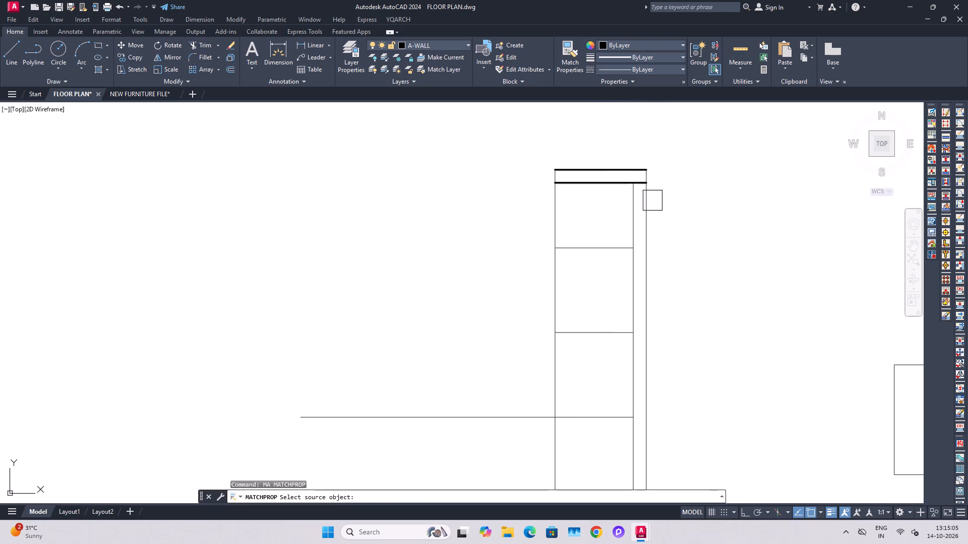
{"action": "left_click", "coordinate": [651, 200]}
{"action": "left_click_drag", "start_coordinate": [695, 144], "coordinate": [675, 155]}
{"action": "left_click", "coordinate": [587, 198]}
{"action": "key", "text": "Escape"}
Offset the copied sofa's lowest horizontal seat line 4" downward to form the lower armrest.
{"action": "middle_click_drag", "start_coordinate": [642, 266], "coordinate": [637, 209]}
{"action": "scroll", "coordinate": [637, 245], "scroll_direction": "up", "scroll_amount": 1}
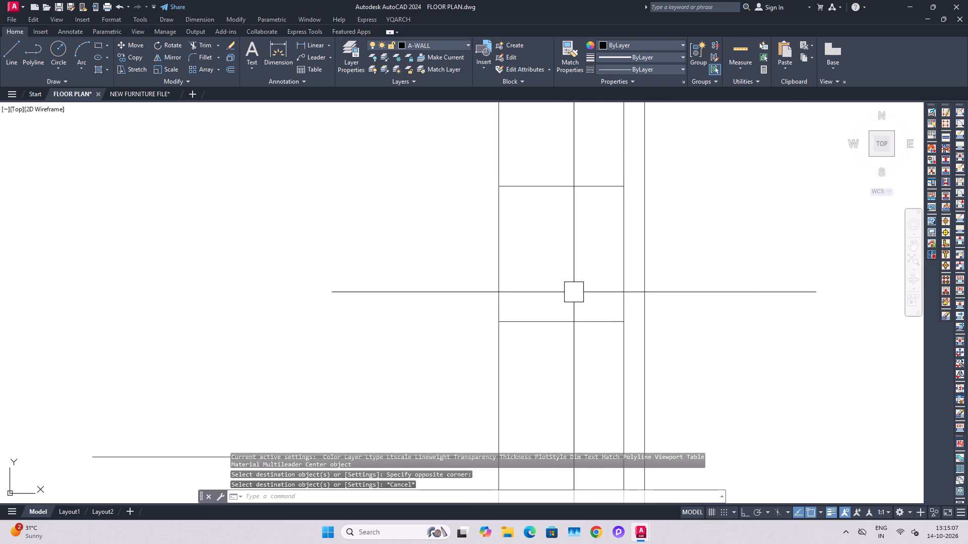
{"action": "scroll", "coordinate": [570, 314], "scroll_direction": "down", "scroll_amount": 1}
{"action": "middle_click_drag", "start_coordinate": [592, 369], "coordinate": [598, 323]}
{"action": "middle_click_drag", "start_coordinate": [589, 353], "coordinate": [610, 287]}
{"action": "key", "text": "Escape"}
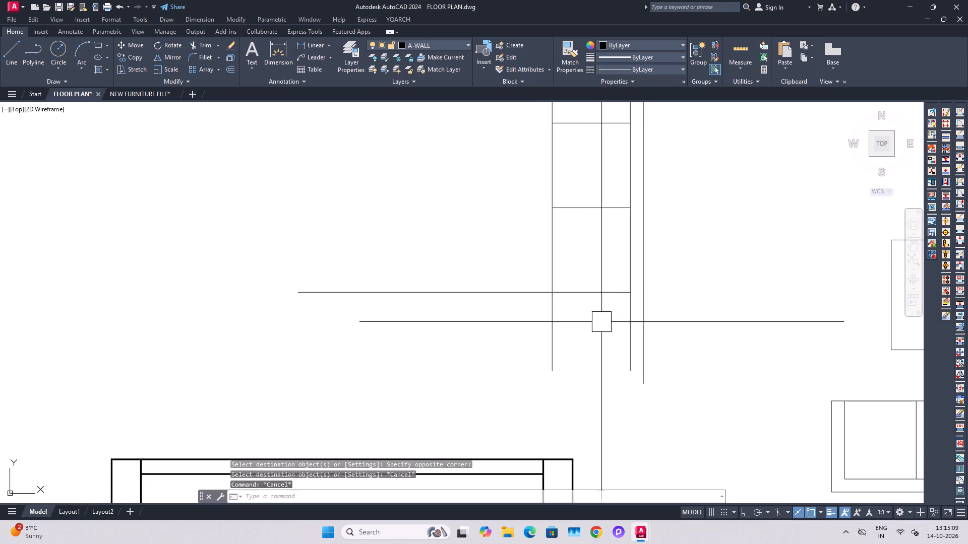
{"action": "key", "text": "Escape"}
{"action": "key", "text": "o"}
{"action": "key", "text": "space"}
{"action": "type", "text": "4\""}
{"action": "key", "text": "Return"}
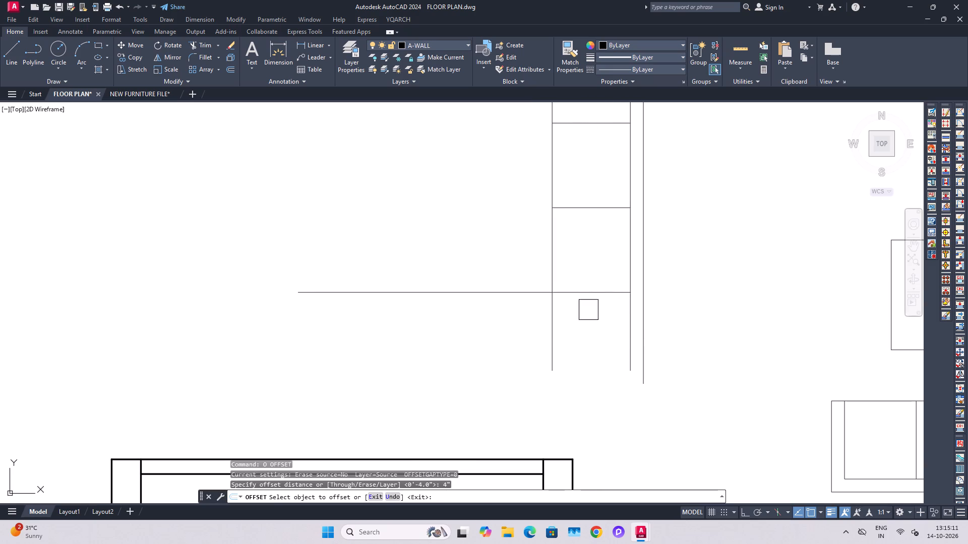
{"action": "left_click_drag", "start_coordinate": [587, 294], "coordinate": [589, 318]}
{"action": "left_click", "coordinate": [590, 329]}
{"action": "key", "text": "Escape"}
{"action": "key", "text": "Escape"}
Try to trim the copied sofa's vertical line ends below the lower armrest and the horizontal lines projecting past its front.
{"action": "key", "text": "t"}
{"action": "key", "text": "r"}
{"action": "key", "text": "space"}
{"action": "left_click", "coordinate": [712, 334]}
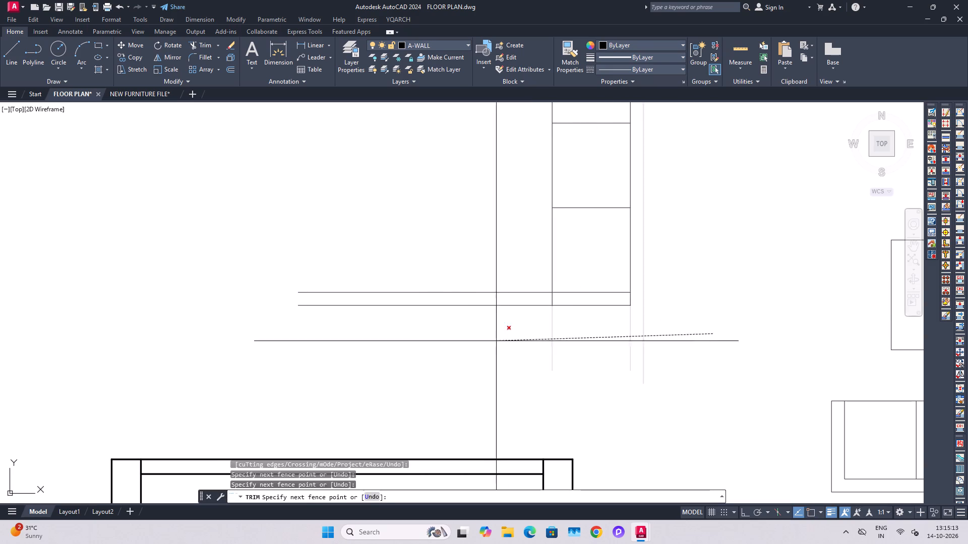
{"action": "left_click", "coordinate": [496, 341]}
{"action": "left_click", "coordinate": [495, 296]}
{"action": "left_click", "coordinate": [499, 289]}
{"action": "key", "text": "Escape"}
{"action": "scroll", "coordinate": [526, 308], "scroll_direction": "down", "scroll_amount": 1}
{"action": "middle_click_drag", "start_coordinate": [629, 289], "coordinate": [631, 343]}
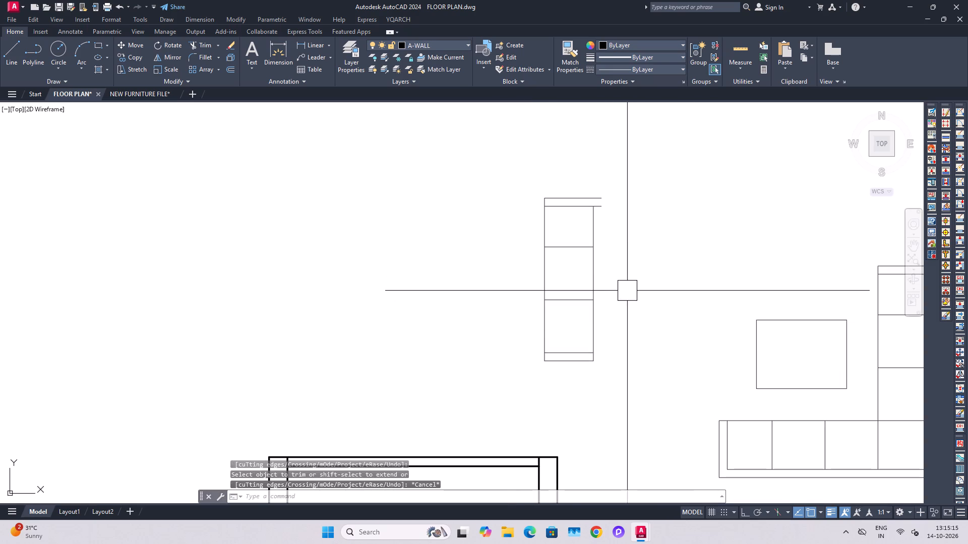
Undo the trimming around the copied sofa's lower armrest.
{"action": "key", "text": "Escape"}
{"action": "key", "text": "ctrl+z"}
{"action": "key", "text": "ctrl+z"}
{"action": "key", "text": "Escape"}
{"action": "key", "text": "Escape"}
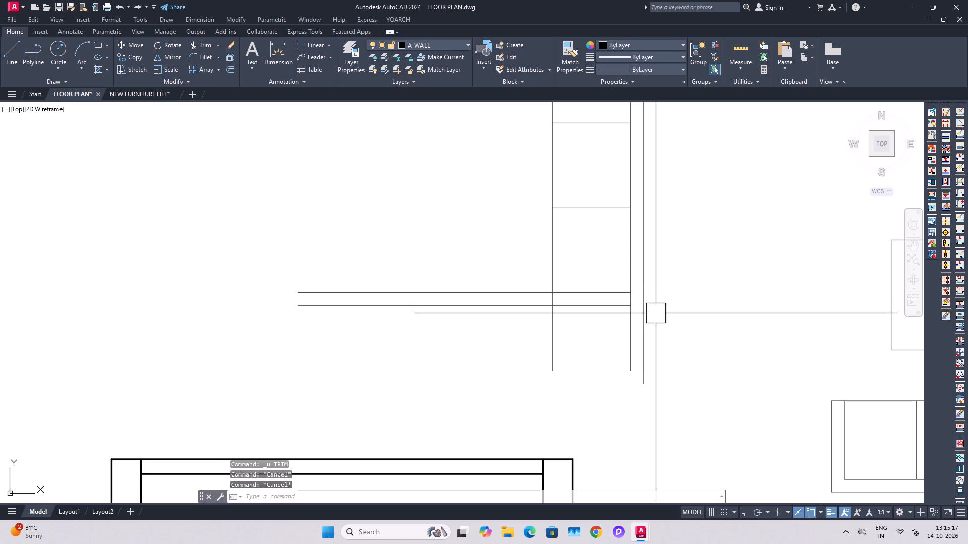
Extend the two lower armrest lines to the copied sofa's outer back line.
{"action": "type", "text": "EX"}
{"action": "key", "text": "space"}
{"action": "left_click", "coordinate": [606, 300]}
{"action": "left_click", "coordinate": [611, 289]}
{"action": "key", "text": "Escape"}
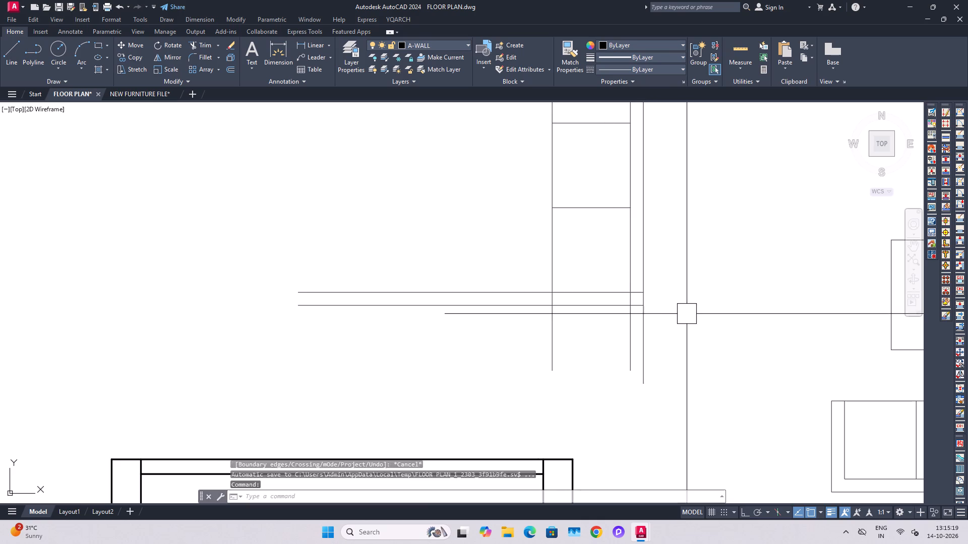
{"action": "key", "text": "Escape"}
Trim the copied sofa's vertical line ends below the lower armrest and the armrest lines projecting past its front.
{"action": "key", "text": "t"}
{"action": "key", "text": "y"}
{"action": "type", "text": "TR"}
{"action": "key", "text": "space"}
{"action": "left_click", "coordinate": [677, 319]}
{"action": "key", "text": "Escape"}
{"action": "type", "text": "TR"}
{"action": "key", "text": "space"}
{"action": "left_click", "coordinate": [701, 327]}
{"action": "left_click", "coordinate": [508, 335]}
{"action": "left_click_drag", "start_coordinate": [471, 228], "coordinate": [467, 236]}
{"action": "left_click", "coordinate": [415, 356]}
Trim the overlapping line pieces where the copied sofa's armrests meet its backrest at the lower and upper corners.
{"action": "middle_click_drag", "start_coordinate": [481, 292], "coordinate": [473, 374]}
{"action": "scroll", "coordinate": [674, 360], "scroll_direction": "up", "scroll_amount": 3}
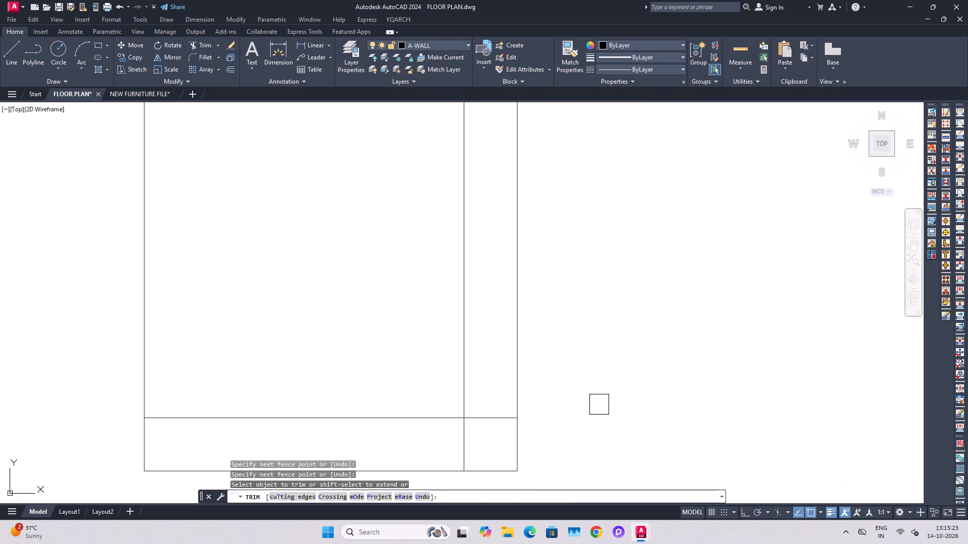
{"action": "left_click", "coordinate": [470, 449]}
{"action": "left_click", "coordinate": [487, 424]}
{"action": "scroll", "coordinate": [531, 340], "scroll_direction": "down", "scroll_amount": 2}
{"action": "middle_click_drag", "start_coordinate": [624, 219], "coordinate": [645, 439]}
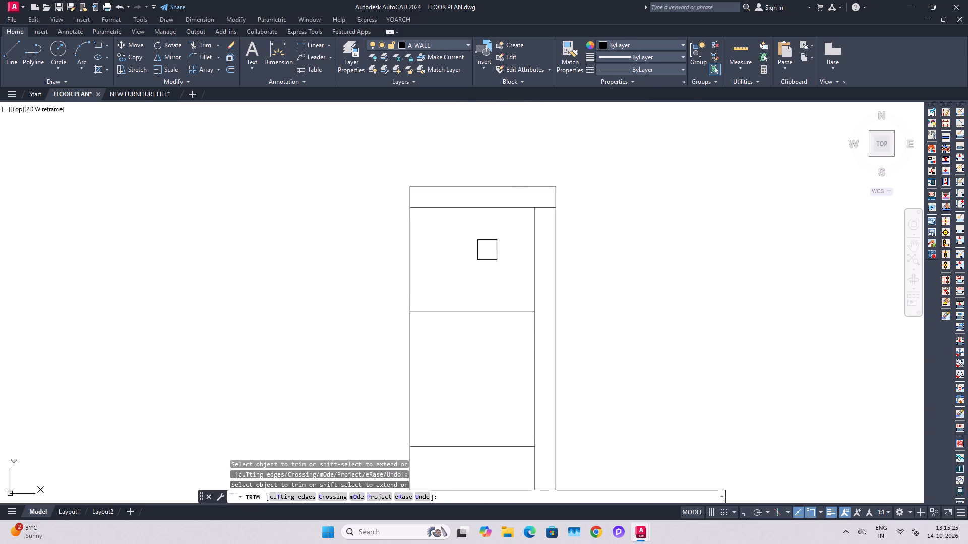
{"action": "scroll", "coordinate": [512, 203], "scroll_direction": "up", "scroll_amount": 2}
{"action": "left_click", "coordinate": [581, 209]}
{"action": "key", "text": "Escape"}
{"action": "scroll", "coordinate": [583, 208], "scroll_direction": "down", "scroll_amount": 5}
{"action": "key", "text": "Escape"}
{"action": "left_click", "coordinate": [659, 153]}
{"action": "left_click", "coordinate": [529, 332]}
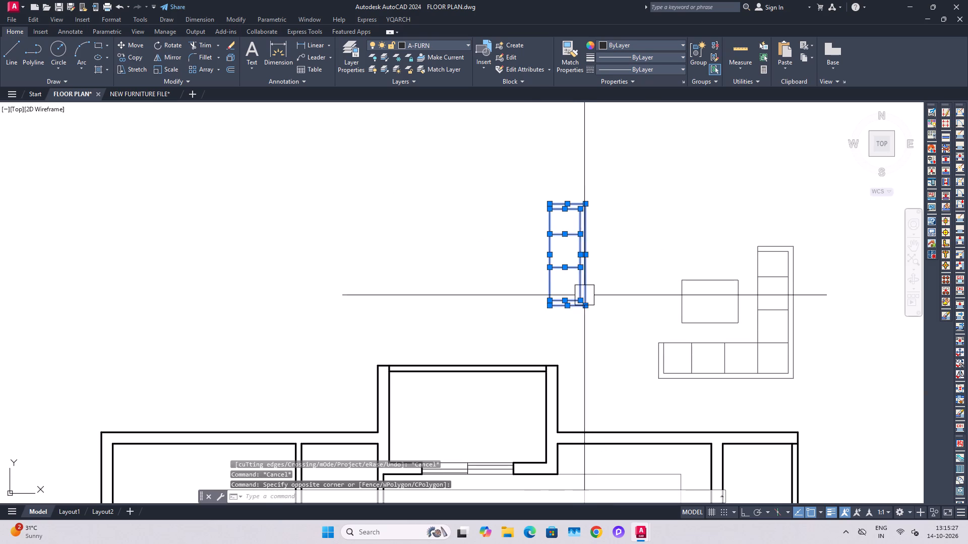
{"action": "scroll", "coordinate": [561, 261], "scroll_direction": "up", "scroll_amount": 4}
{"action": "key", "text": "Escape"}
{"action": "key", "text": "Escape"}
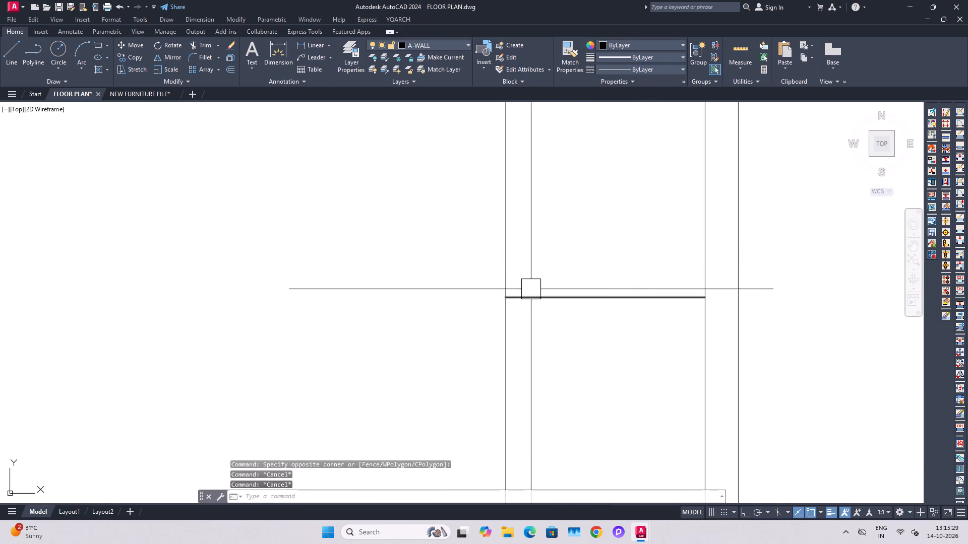
Examine the drawing room sofa arrangement in the reference floor plan image.
{"action": "scroll", "coordinate": [531, 289], "scroll_direction": "down", "scroll_amount": 9}
{"action": "scroll", "coordinate": [441, 293], "scroll_direction": "up", "scroll_amount": 4}
{"action": "scroll", "coordinate": [675, 247], "scroll_direction": "up", "scroll_amount": 2}
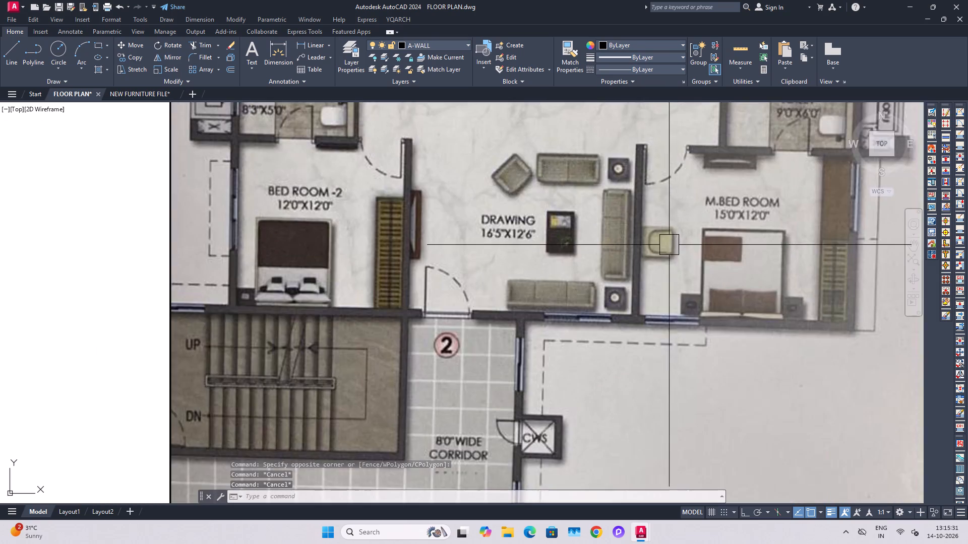
{"action": "scroll", "coordinate": [645, 247], "scroll_direction": "up", "scroll_amount": 2}
{"action": "scroll", "coordinate": [523, 286], "scroll_direction": "down", "scroll_amount": 5}
{"action": "middle_click_drag", "start_coordinate": [727, 284], "coordinate": [435, 399]}
{"action": "scroll", "coordinate": [485, 369], "scroll_direction": "down", "scroll_amount": 3}
{"action": "middle_click_drag", "start_coordinate": [568, 313], "coordinate": [537, 286]}
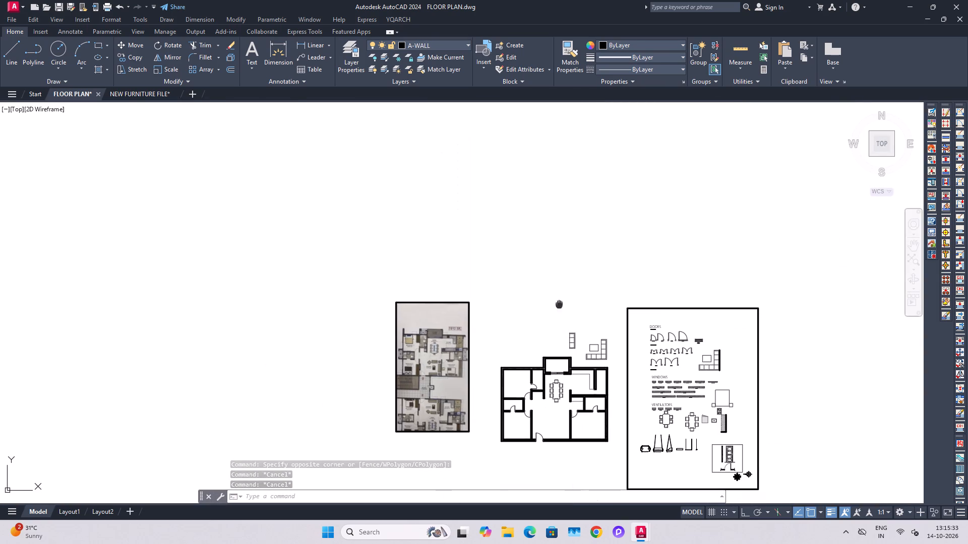
{"action": "middle_click_drag", "start_coordinate": [537, 286], "coordinate": [505, 258]}
{"action": "scroll", "coordinate": [500, 307], "scroll_direction": "up", "scroll_amount": 2}
{"action": "scroll", "coordinate": [506, 243], "scroll_direction": "up", "scroll_amount": 4}
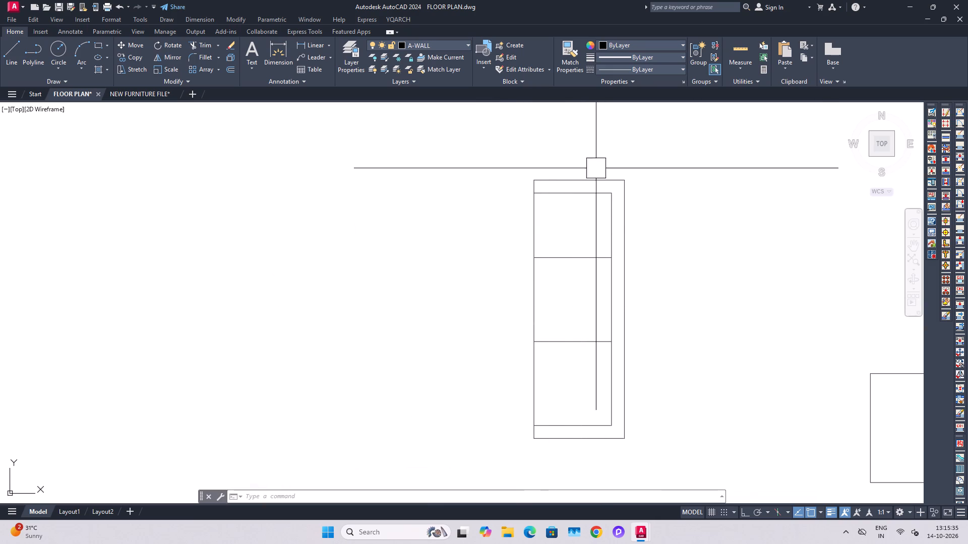
Offset the copied sofa's two seat divider lines 0.5" downward to make double dividers.
{"action": "scroll", "coordinate": [580, 254], "scroll_direction": "up", "scroll_amount": 2}
{"action": "key", "text": "Escape"}
{"action": "key", "text": "Escape"}
{"action": "key", "text": "o"}
{"action": "key", "text": "space"}
{"action": "type", "text": "0.5\""}
{"action": "key", "text": "Return"}
{"action": "left_click", "coordinate": [569, 267]}
{"action": "left_click", "coordinate": [574, 290]}
{"action": "scroll", "coordinate": [574, 310], "scroll_direction": "down", "scroll_amount": 1}
{"action": "middle_click_drag", "start_coordinate": [574, 358], "coordinate": [559, 280]}
{"action": "left_click", "coordinate": [560, 346]}
{"action": "left_click", "coordinate": [559, 358]}
{"action": "key", "text": "Escape"}
{"action": "scroll", "coordinate": [510, 343], "scroll_direction": "up", "scroll_amount": 4}
{"action": "key", "text": "Escape"}
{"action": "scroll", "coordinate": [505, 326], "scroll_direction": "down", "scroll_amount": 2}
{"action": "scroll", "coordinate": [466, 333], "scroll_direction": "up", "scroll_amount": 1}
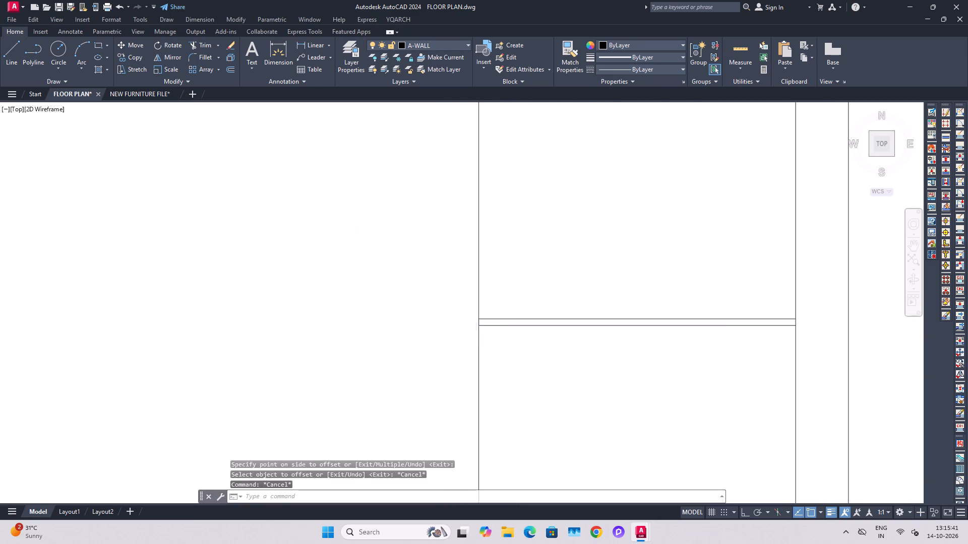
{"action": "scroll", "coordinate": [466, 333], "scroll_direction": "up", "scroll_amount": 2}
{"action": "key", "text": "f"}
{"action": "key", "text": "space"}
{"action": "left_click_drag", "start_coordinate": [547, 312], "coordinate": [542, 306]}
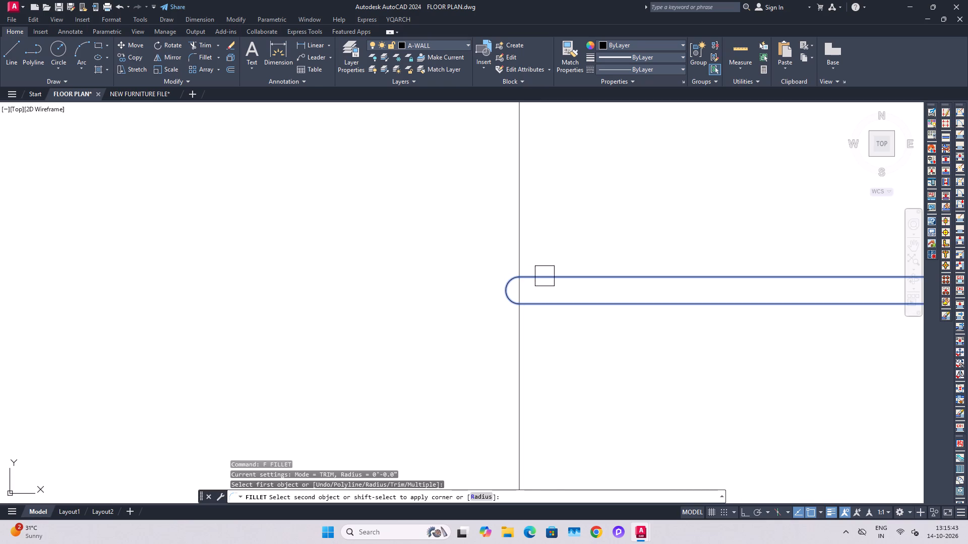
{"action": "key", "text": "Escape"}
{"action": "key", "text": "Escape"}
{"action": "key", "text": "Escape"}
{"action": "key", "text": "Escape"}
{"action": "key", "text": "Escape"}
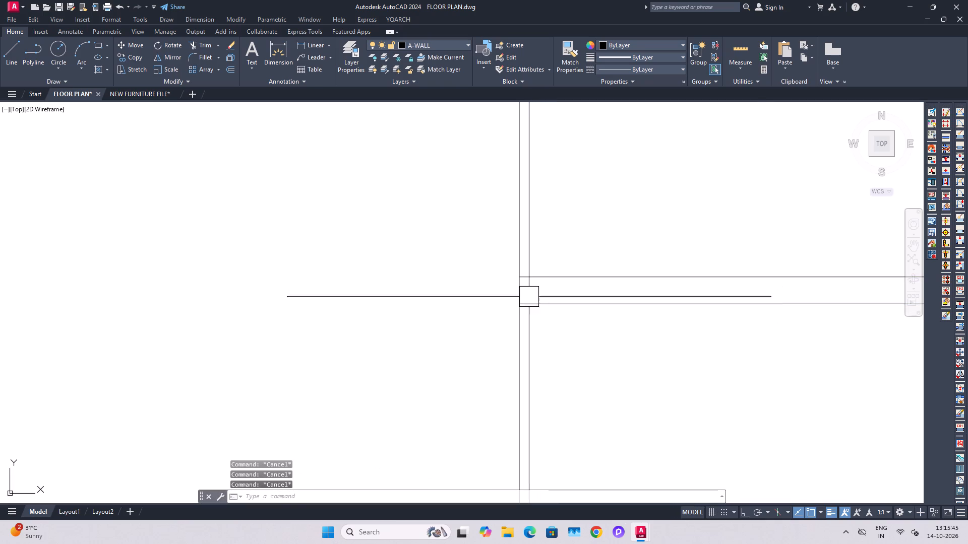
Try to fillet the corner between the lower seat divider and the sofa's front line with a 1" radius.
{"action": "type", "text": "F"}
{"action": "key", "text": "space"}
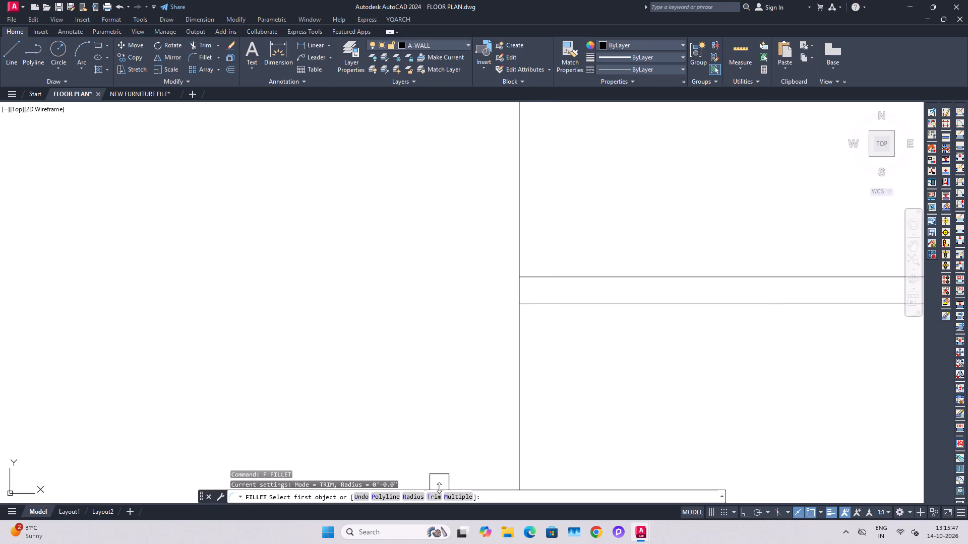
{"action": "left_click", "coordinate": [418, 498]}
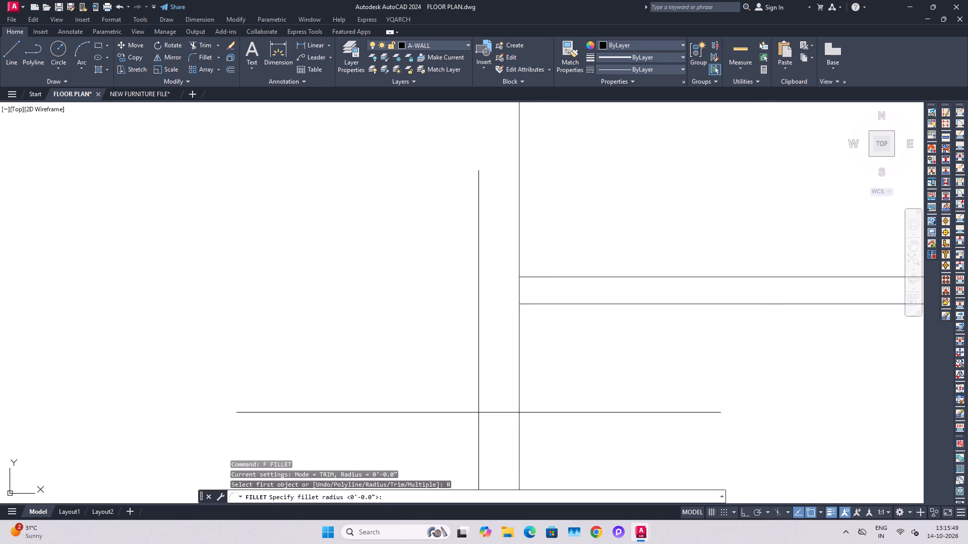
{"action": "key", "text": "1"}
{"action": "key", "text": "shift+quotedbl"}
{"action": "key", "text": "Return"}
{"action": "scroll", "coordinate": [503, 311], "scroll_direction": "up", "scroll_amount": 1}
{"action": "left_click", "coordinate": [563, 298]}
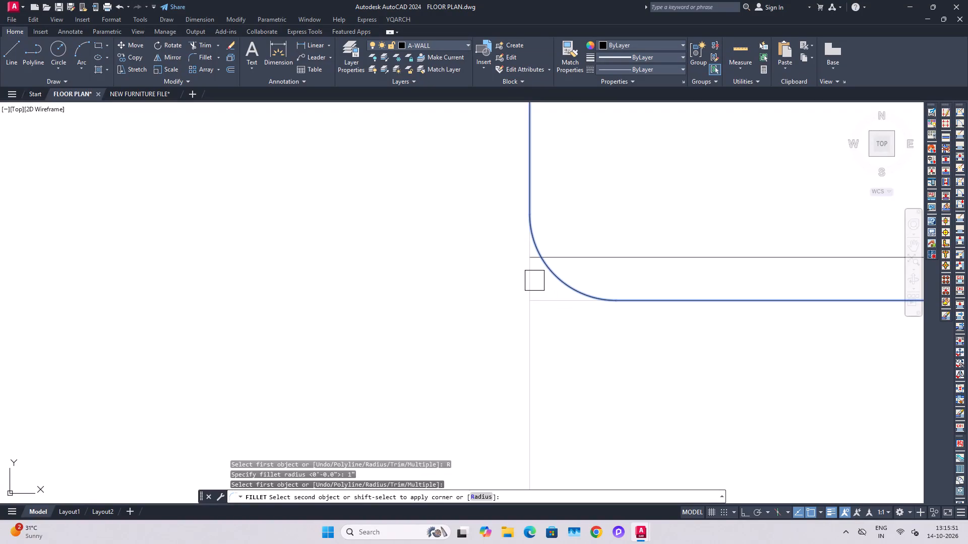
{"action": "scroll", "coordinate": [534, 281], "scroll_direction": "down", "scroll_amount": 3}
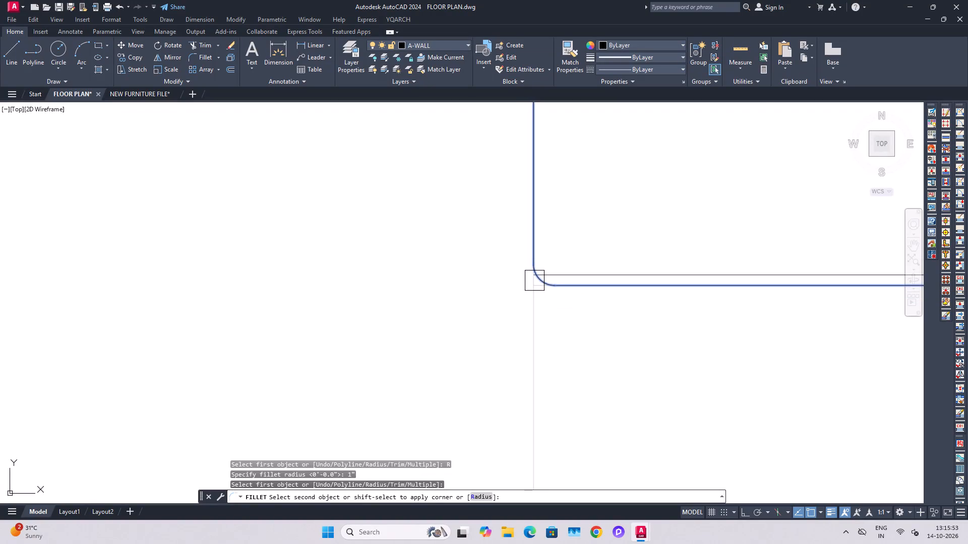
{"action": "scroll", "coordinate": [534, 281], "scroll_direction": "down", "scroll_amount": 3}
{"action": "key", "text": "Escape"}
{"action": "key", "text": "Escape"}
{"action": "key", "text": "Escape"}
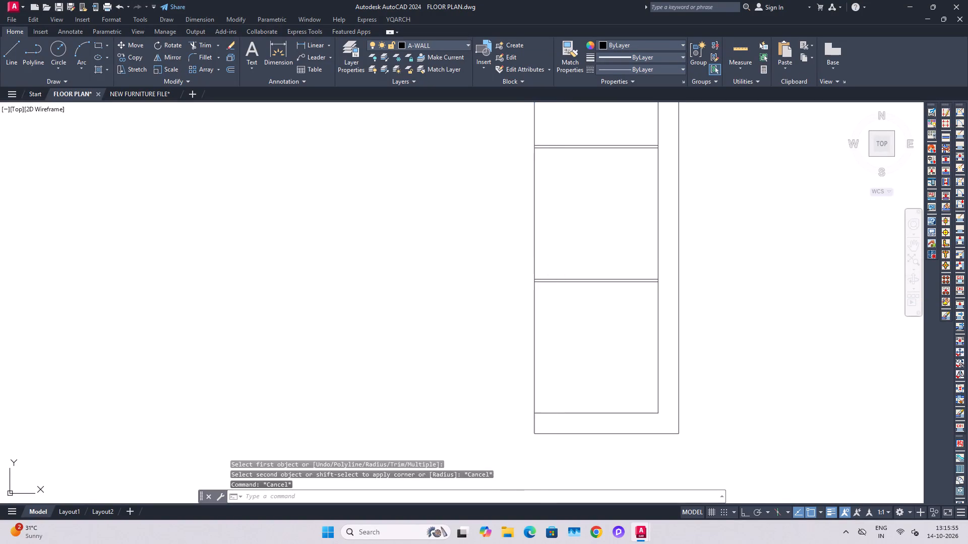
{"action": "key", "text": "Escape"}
Group all the lines of the finished three-seater sofa.
{"action": "middle_click_drag", "start_coordinate": [559, 265], "coordinate": [556, 316]}
{"action": "scroll", "coordinate": [560, 268], "scroll_direction": "down", "scroll_amount": 1}
{"action": "key", "text": "Escape"}
{"action": "key", "text": "Escape"}
{"action": "middle_click_drag", "start_coordinate": [562, 253], "coordinate": [563, 268]}
{"action": "left_click", "coordinate": [689, 161]}
{"action": "left_click", "coordinate": [508, 471]}
{"action": "key", "text": "g"}
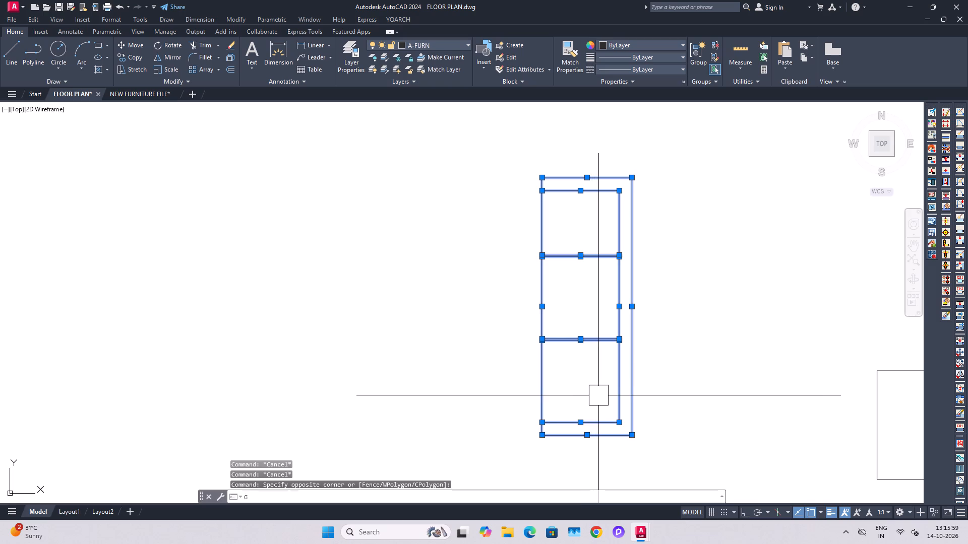
{"action": "key", "text": "space"}
Move the grouped sofa into the drawing room, with its back against the wall shared with the master bedroom.
{"action": "left_click_drag", "start_coordinate": [609, 415], "coordinate": [606, 422]}
{"action": "scroll", "coordinate": [606, 421], "scroll_direction": "down", "scroll_amount": 2}
{"action": "key", "text": "m"}
{"action": "key", "text": "space"}
{"action": "left_click", "coordinate": [614, 428]}
{"action": "scroll", "coordinate": [614, 429], "scroll_direction": "down", "scroll_amount": 2}
{"action": "middle_click_drag", "start_coordinate": [614, 433], "coordinate": [614, 426]}
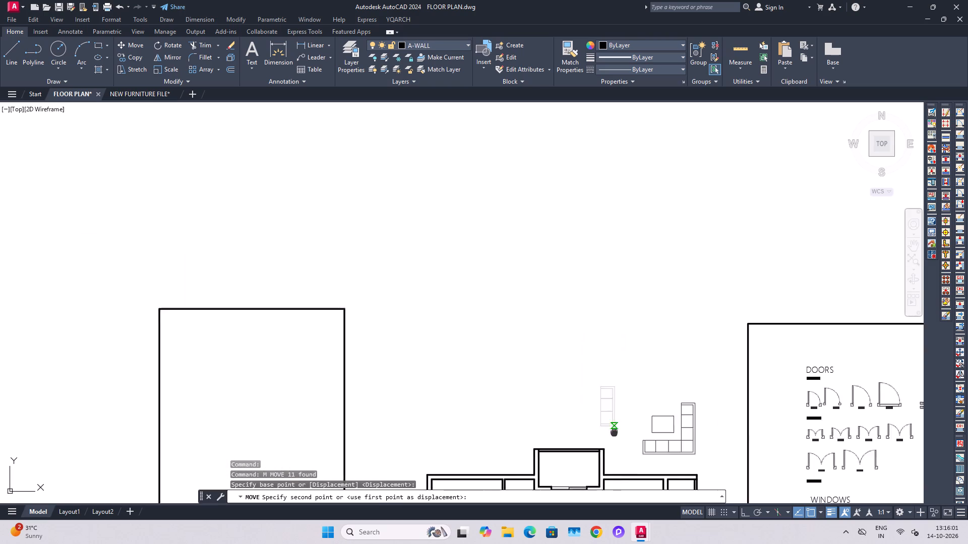
{"action": "middle_click_drag", "start_coordinate": [614, 426], "coordinate": [663, 254]}
{"action": "middle_click_drag", "start_coordinate": [667, 400], "coordinate": [677, 313]}
{"action": "scroll", "coordinate": [641, 378], "scroll_direction": "up", "scroll_amount": 3}
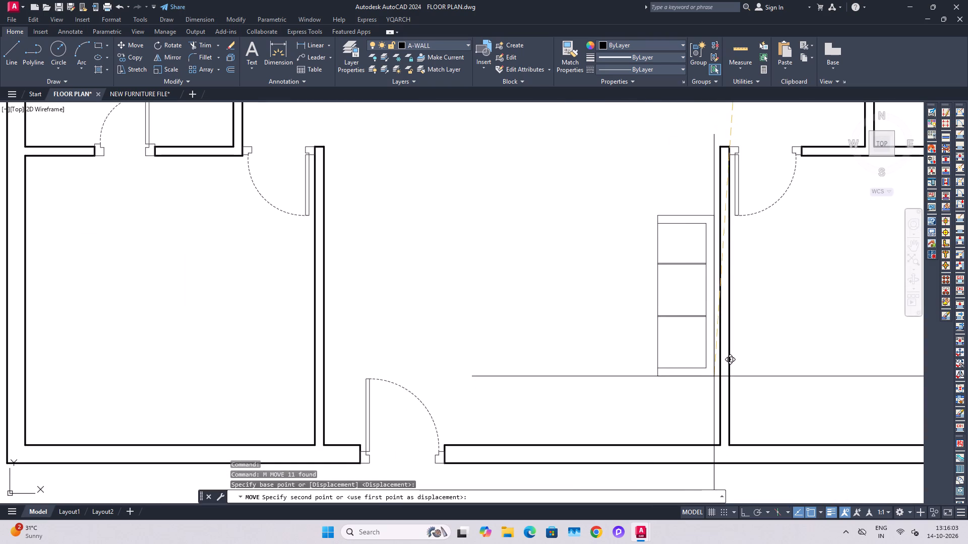
{"action": "left_click", "coordinate": [717, 376]}
{"action": "key", "text": "Escape"}
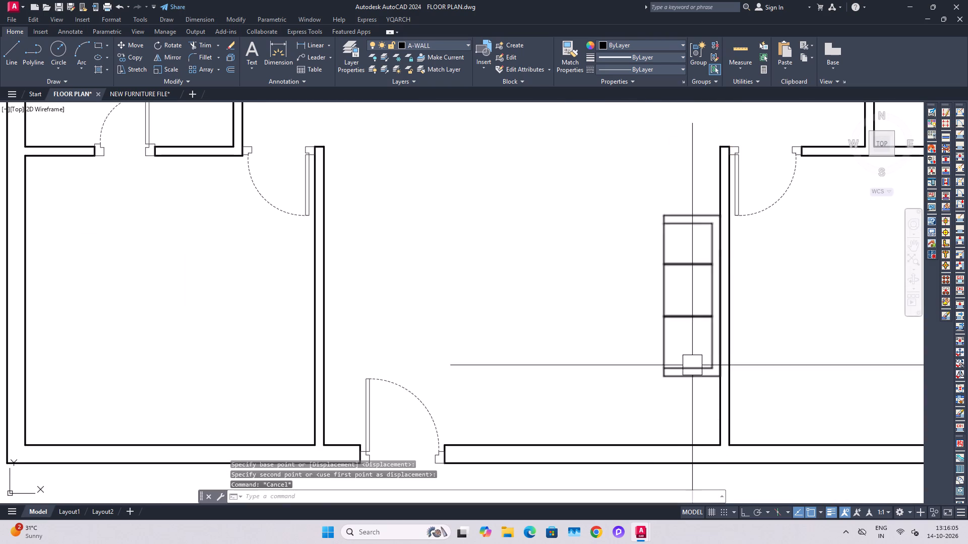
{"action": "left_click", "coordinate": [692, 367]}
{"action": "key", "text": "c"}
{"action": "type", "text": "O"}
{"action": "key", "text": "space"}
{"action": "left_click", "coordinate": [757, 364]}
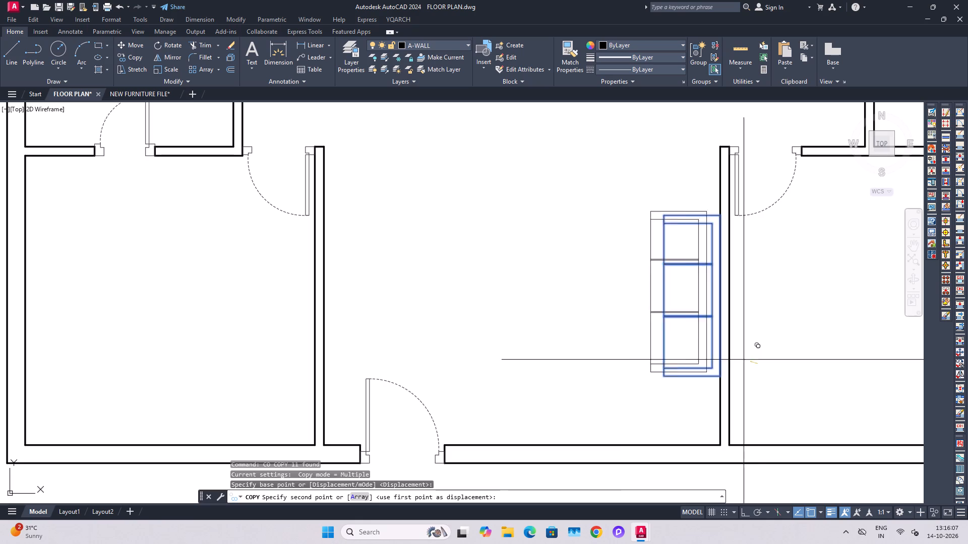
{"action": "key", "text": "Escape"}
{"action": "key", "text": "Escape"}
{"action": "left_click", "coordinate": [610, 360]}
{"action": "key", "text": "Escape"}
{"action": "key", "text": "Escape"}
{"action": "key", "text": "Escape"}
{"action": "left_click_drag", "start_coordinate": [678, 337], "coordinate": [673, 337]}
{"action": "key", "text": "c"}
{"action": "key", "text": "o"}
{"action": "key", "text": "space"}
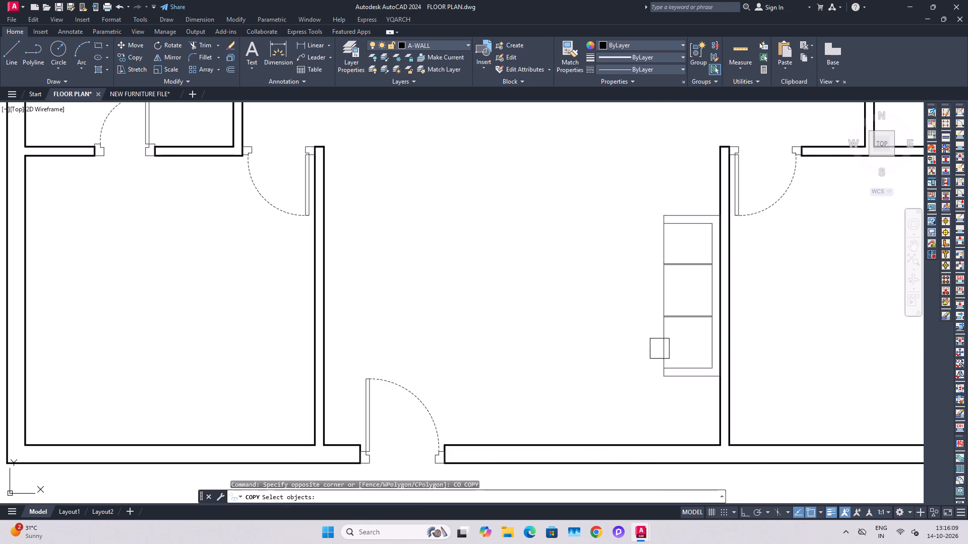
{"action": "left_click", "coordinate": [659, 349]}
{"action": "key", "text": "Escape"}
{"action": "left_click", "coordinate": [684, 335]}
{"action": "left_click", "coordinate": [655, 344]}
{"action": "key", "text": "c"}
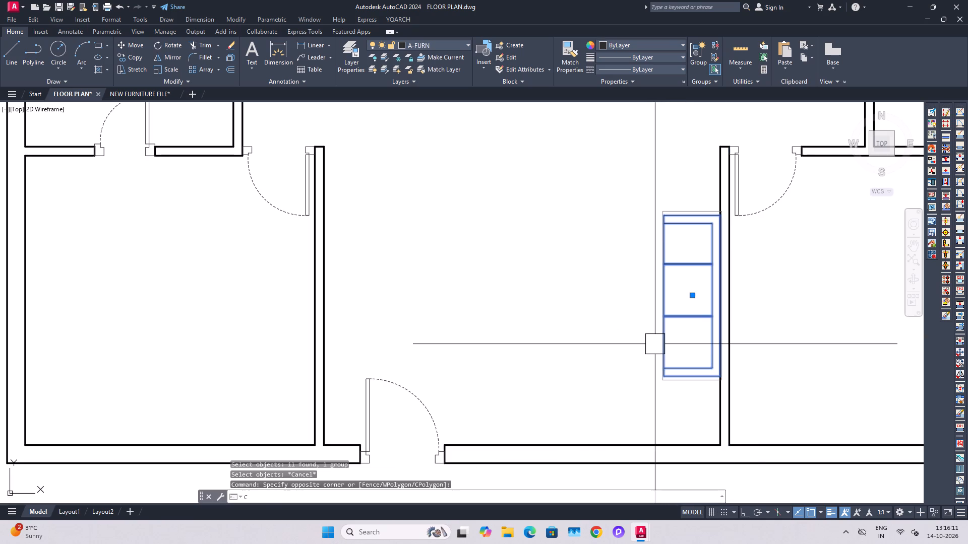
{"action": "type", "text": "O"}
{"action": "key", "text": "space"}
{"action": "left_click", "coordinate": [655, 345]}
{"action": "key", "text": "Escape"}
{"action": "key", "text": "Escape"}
Copy the grouped sofa horizontally toward the middle of the drawing room.
{"action": "left_click", "coordinate": [673, 345]}
{"action": "key", "text": "c"}
{"action": "type", "text": "O"}
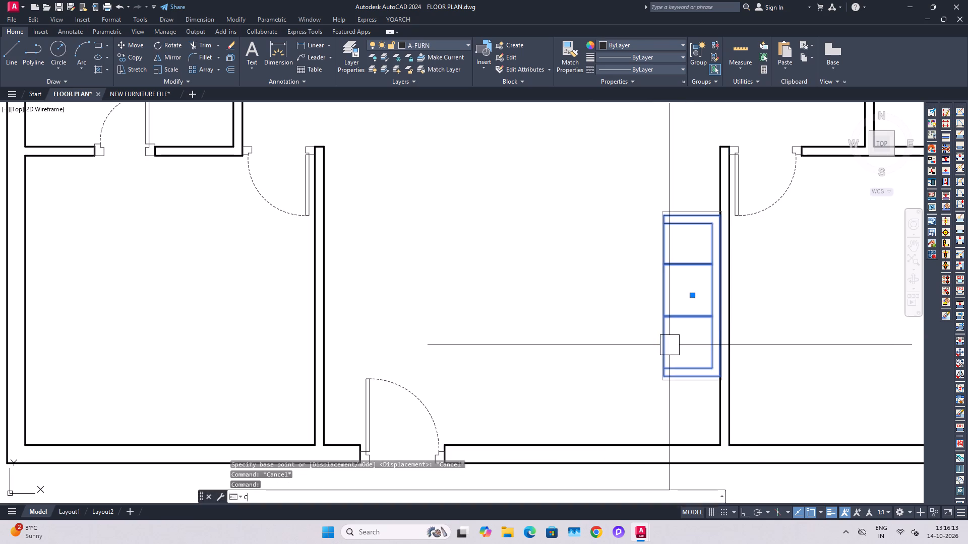
{"action": "key", "text": "space"}
{"action": "left_click", "coordinate": [669, 348]}
{"action": "left_click", "coordinate": [547, 347]}
{"action": "key", "text": "Escape"}
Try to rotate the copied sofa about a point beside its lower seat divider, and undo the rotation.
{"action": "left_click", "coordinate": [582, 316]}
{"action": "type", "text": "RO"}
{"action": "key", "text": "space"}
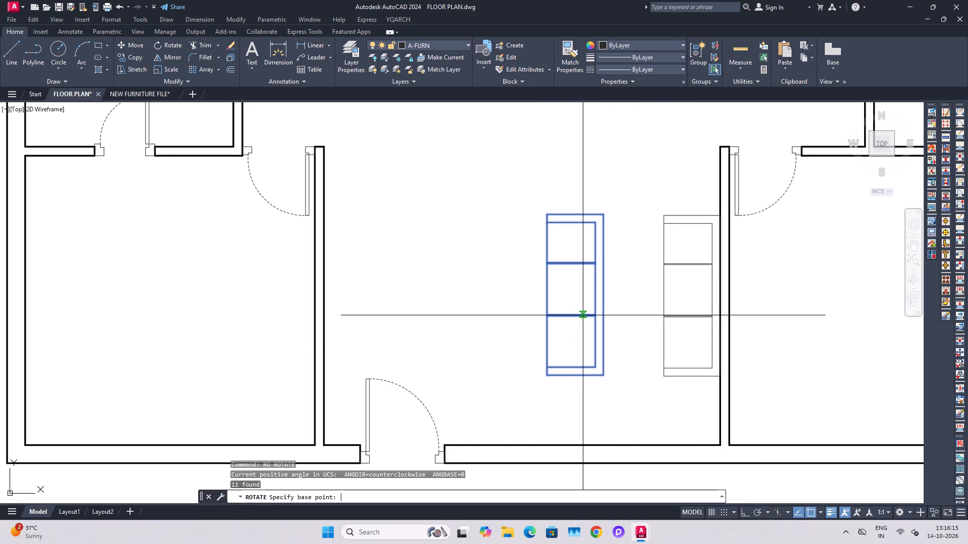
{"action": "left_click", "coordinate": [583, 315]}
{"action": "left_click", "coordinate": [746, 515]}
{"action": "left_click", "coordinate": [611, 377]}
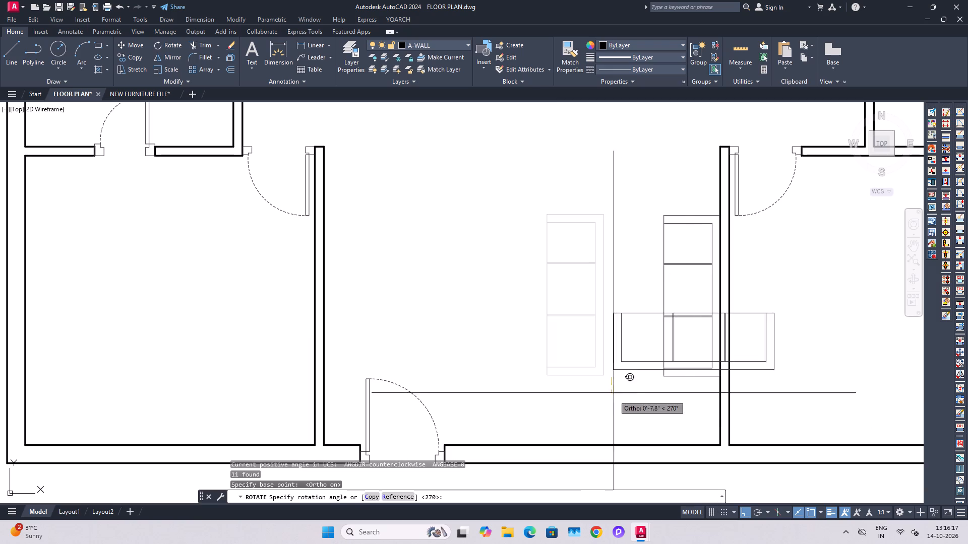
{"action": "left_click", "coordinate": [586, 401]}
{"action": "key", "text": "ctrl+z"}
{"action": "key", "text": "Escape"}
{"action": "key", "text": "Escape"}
Rotate the copied sofa 90° clockwise with Ortho on, so its back faces the drawing room's entrance wall.
{"action": "left_click", "coordinate": [573, 341]}
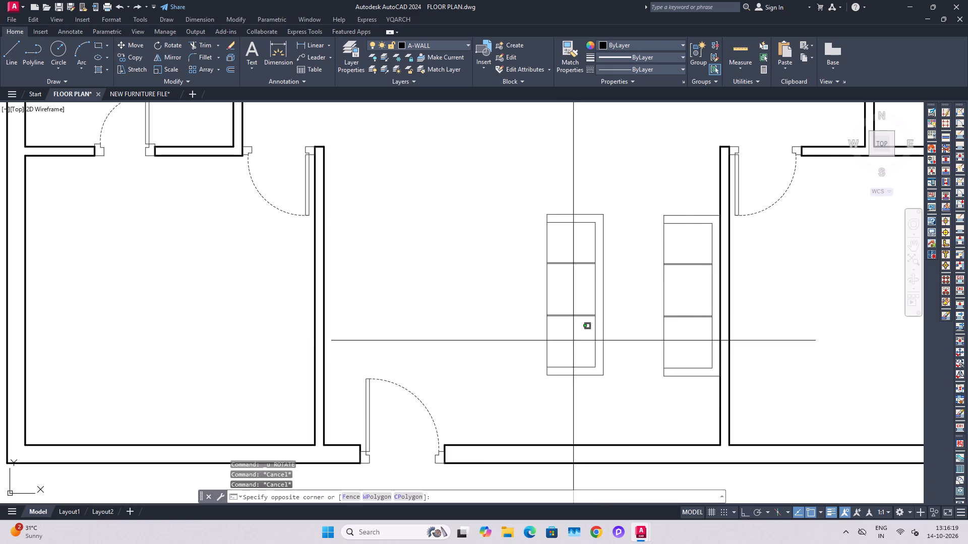
{"action": "left_click", "coordinate": [524, 333]}
{"action": "key", "text": "r"}
{"action": "key", "text": "o"}
{"action": "key", "text": "space"}
{"action": "left_click", "coordinate": [573, 350]}
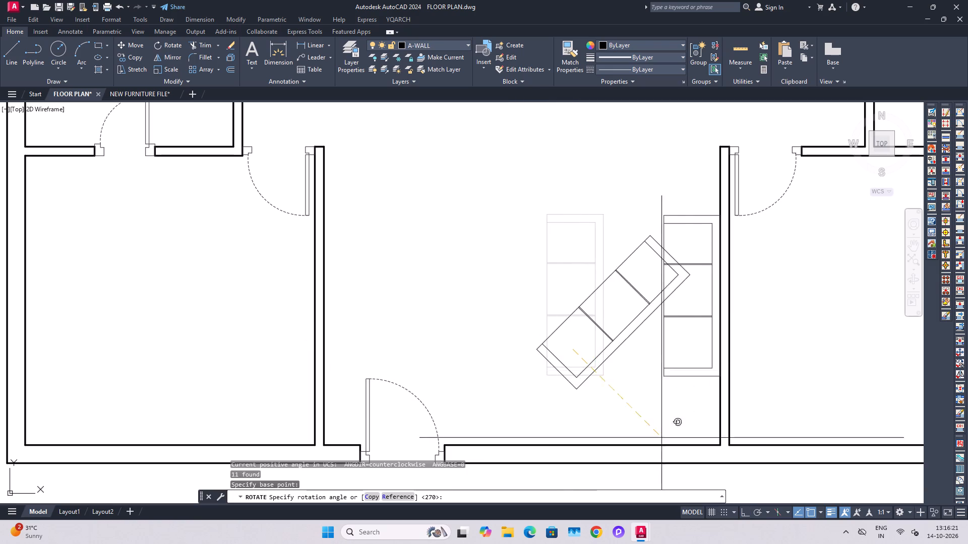
{"action": "left_click", "coordinate": [743, 514]}
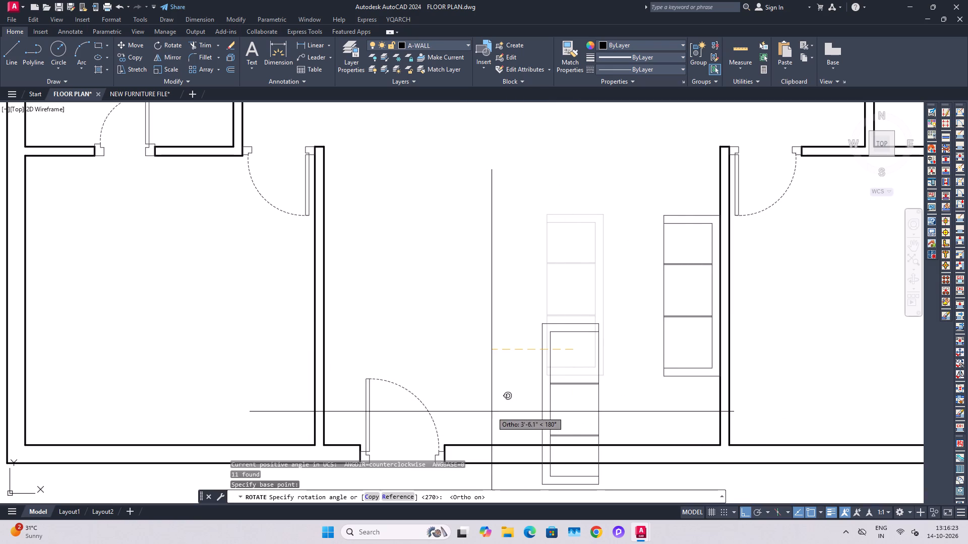
{"action": "left_click", "coordinate": [522, 408]}
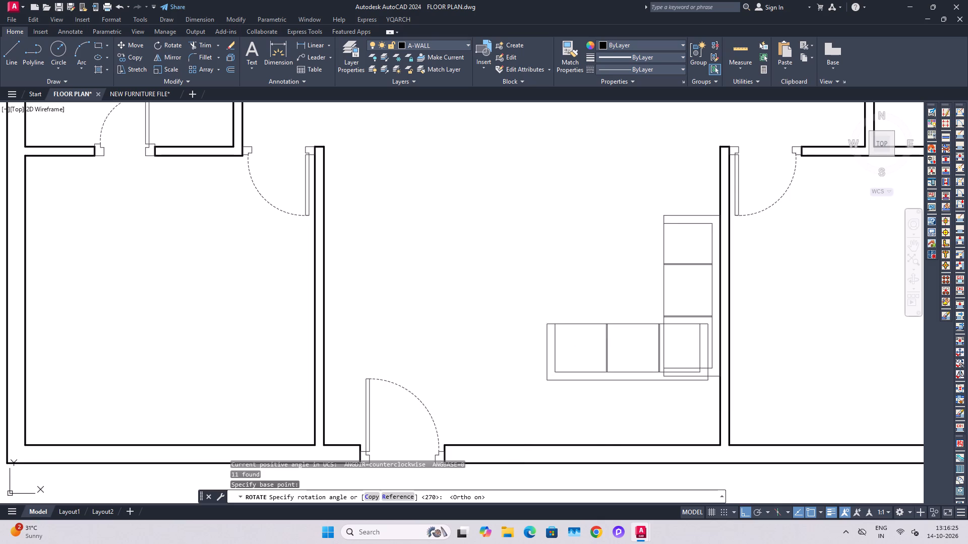
{"action": "key", "text": "Escape"}
{"action": "key", "text": "Escape"}
{"action": "key", "text": "Escape"}
{"action": "key", "text": "Escape"}
Move the rotated sofa so its back rests against the drawing room's entrance wall.
{"action": "left_click", "coordinate": [581, 384]}
{"action": "key", "text": "m"}
{"action": "key", "text": "space"}
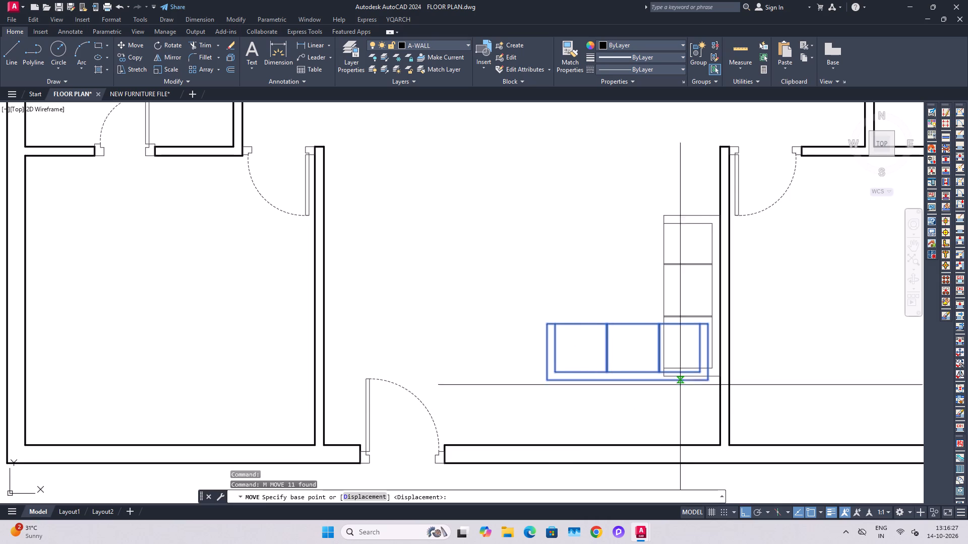
{"action": "left_click", "coordinate": [708, 380]}
{"action": "left_click", "coordinate": [653, 443]}
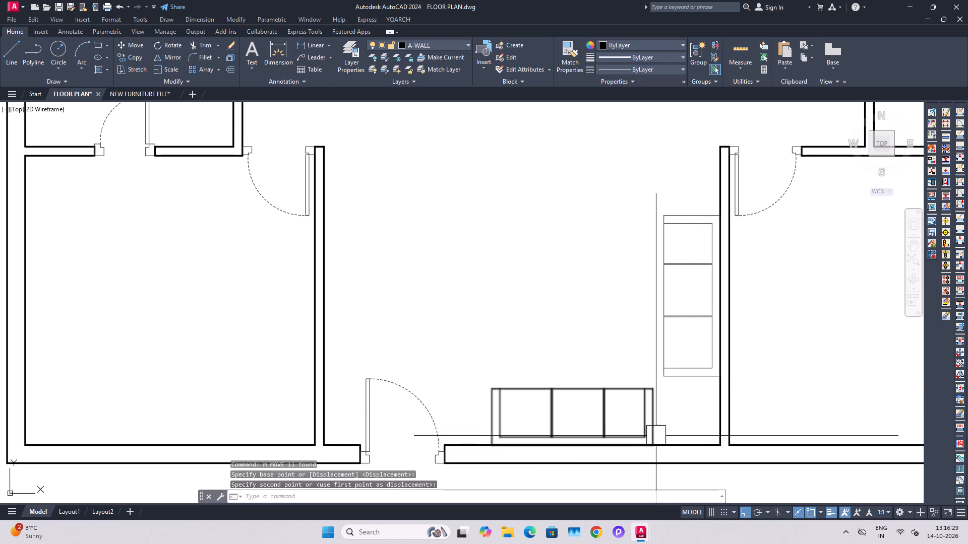
{"action": "key", "text": "Escape"}
Draw a vertical guide line from the lower front corner of the master-bedroom-wall sofa down to the entrance wall.
{"action": "key", "text": "l"}
{"action": "key", "text": "space"}
{"action": "left_click", "coordinate": [665, 373]}
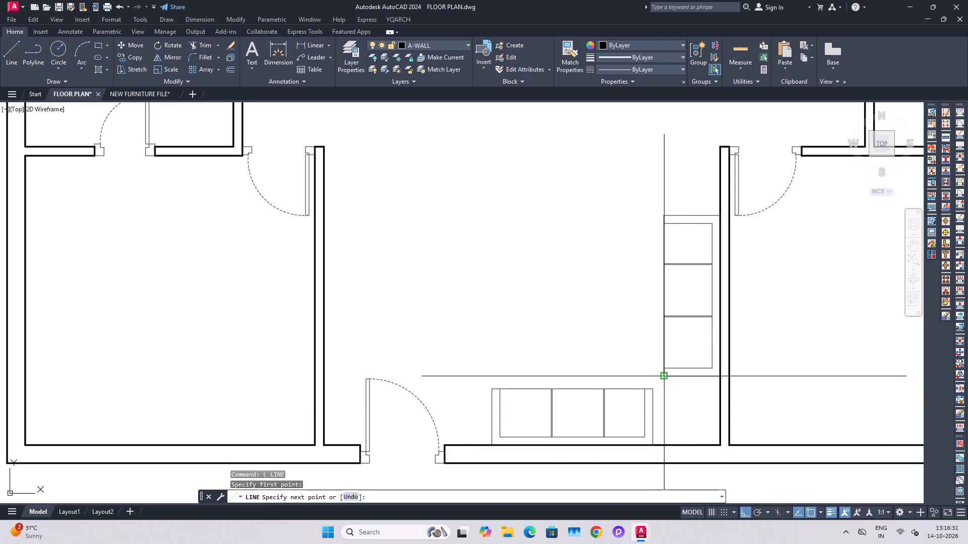
{"action": "left_click", "coordinate": [666, 443]}
{"action": "key", "text": "Escape"}
Move the entrance-wall sofa so its back corner meets the guide line's lower end at the wall.
{"action": "left_click", "coordinate": [652, 422]}
{"action": "scroll", "coordinate": [652, 427], "scroll_direction": "up", "scroll_amount": 1}
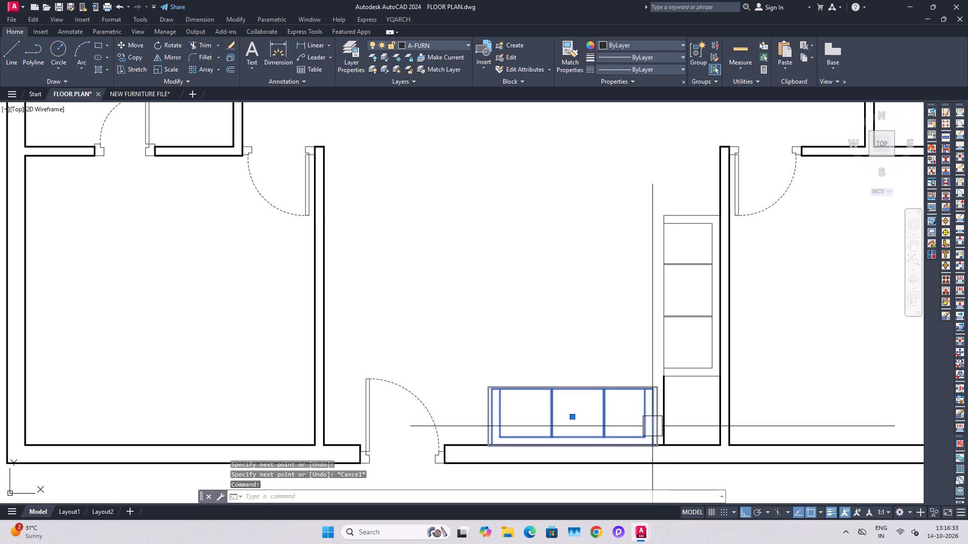
{"action": "key", "text": "m"}
{"action": "key", "text": "space"}
{"action": "left_click", "coordinate": [651, 458]}
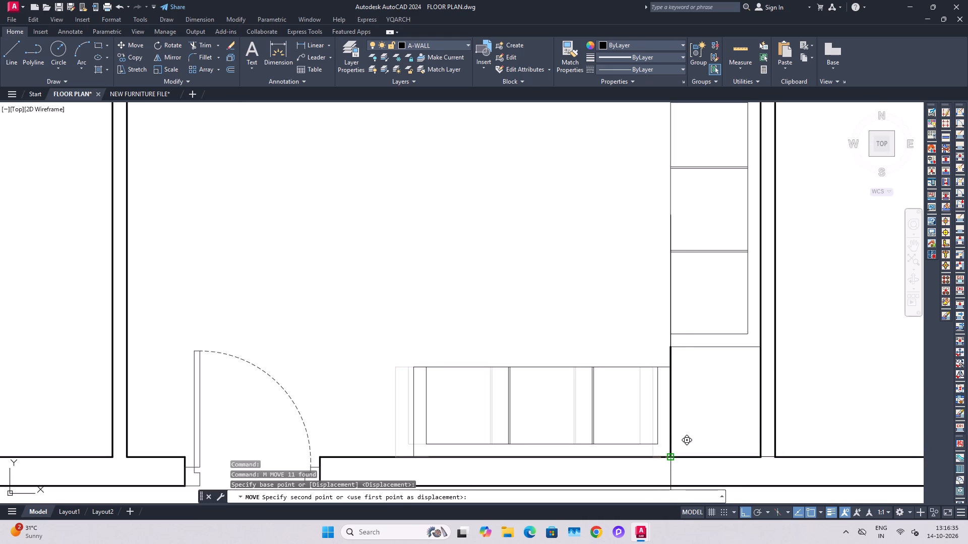
{"action": "left_click", "coordinate": [669, 455]}
{"action": "scroll", "coordinate": [664, 363], "scroll_direction": "up", "scroll_amount": 2}
{"action": "key", "text": "Escape"}
Delete the vertical guide line between the two sofas.
{"action": "left_click", "coordinate": [677, 354]}
{"action": "scroll", "coordinate": [657, 360], "scroll_direction": "down", "scroll_amount": 1}
{"action": "key", "text": "Delete"}
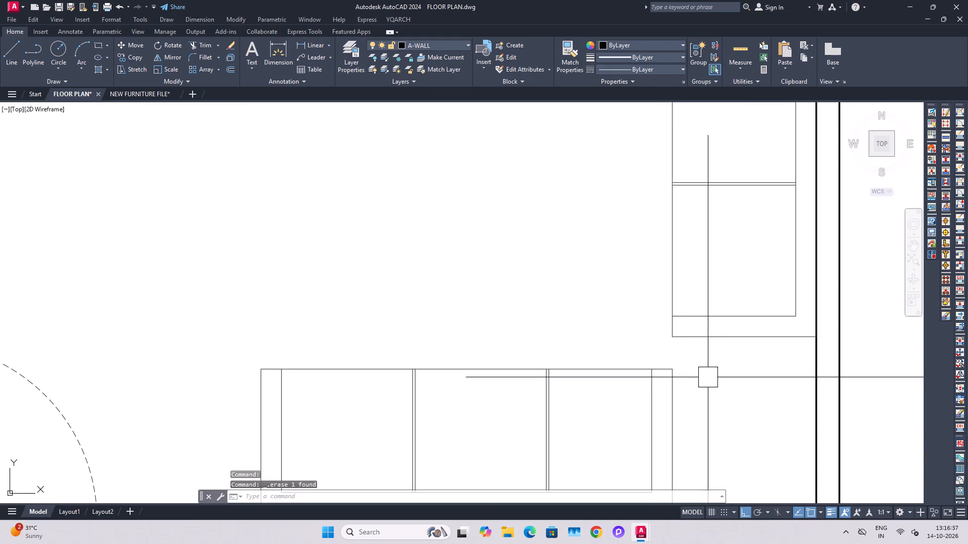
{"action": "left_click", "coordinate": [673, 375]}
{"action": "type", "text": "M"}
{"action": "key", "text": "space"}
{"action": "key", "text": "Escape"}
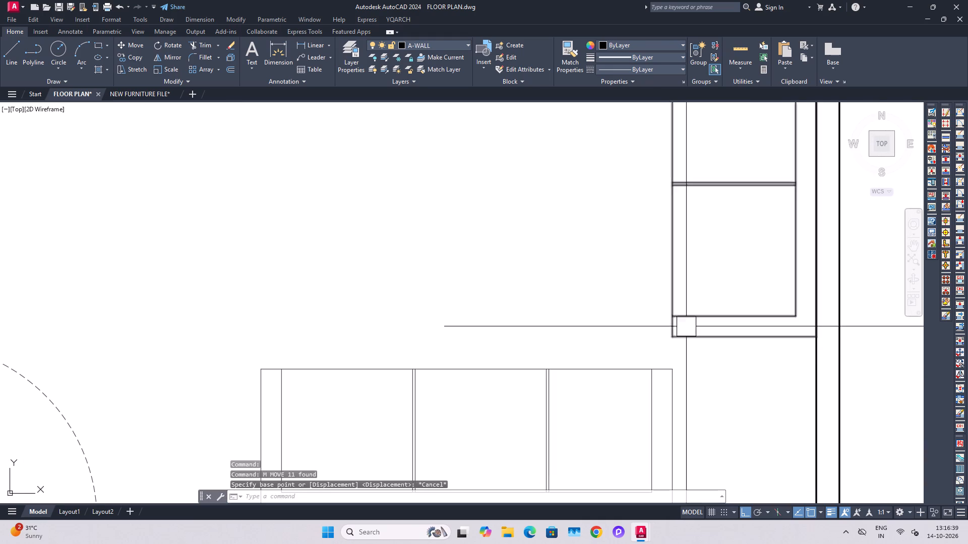
Move the master-bedroom-wall sofa down so its lower front corner meets the entrance-wall sofa's upper corner.
{"action": "left_click", "coordinate": [686, 326]}
{"action": "left_click", "coordinate": [681, 342]}
{"action": "key", "text": "m"}
{"action": "key", "text": "space"}
{"action": "left_click", "coordinate": [674, 338]}
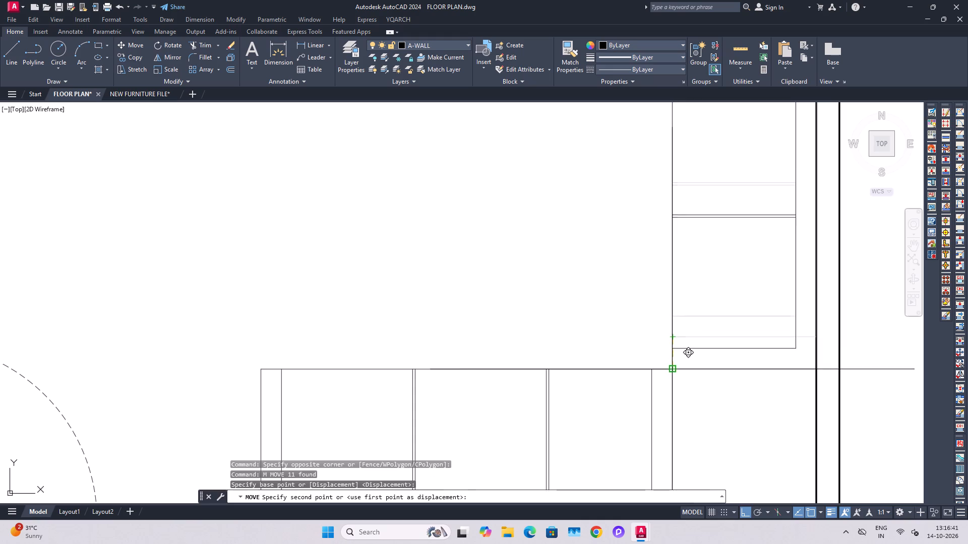
{"action": "left_click", "coordinate": [671, 370]}
{"action": "key", "text": "Escape"}
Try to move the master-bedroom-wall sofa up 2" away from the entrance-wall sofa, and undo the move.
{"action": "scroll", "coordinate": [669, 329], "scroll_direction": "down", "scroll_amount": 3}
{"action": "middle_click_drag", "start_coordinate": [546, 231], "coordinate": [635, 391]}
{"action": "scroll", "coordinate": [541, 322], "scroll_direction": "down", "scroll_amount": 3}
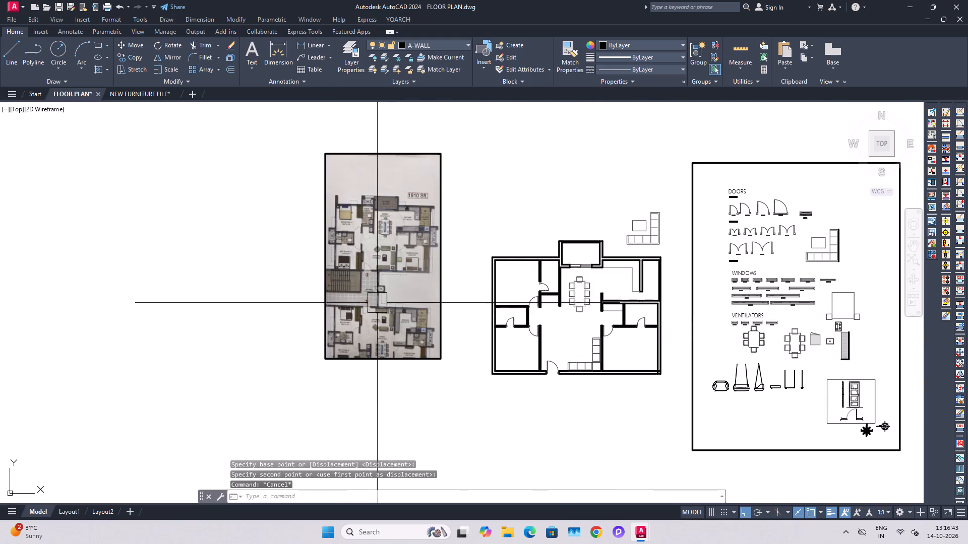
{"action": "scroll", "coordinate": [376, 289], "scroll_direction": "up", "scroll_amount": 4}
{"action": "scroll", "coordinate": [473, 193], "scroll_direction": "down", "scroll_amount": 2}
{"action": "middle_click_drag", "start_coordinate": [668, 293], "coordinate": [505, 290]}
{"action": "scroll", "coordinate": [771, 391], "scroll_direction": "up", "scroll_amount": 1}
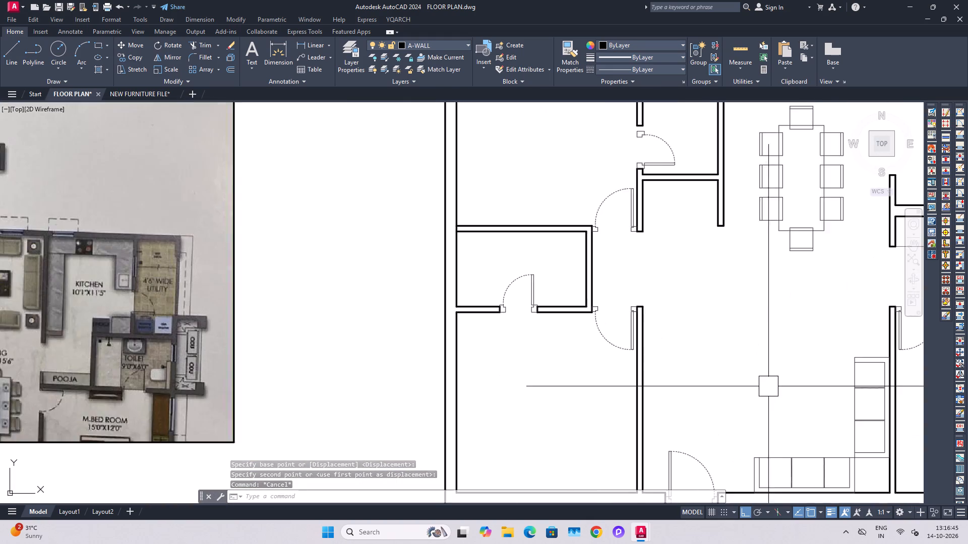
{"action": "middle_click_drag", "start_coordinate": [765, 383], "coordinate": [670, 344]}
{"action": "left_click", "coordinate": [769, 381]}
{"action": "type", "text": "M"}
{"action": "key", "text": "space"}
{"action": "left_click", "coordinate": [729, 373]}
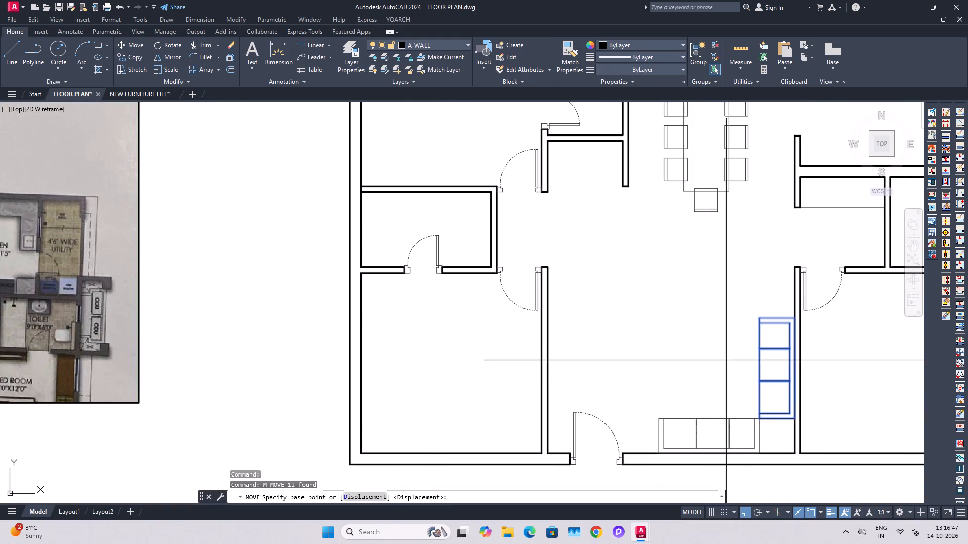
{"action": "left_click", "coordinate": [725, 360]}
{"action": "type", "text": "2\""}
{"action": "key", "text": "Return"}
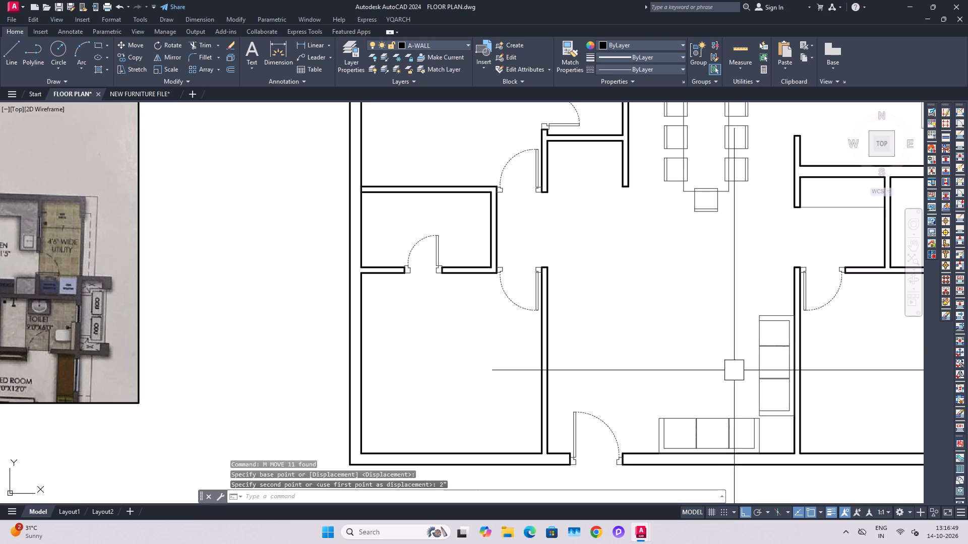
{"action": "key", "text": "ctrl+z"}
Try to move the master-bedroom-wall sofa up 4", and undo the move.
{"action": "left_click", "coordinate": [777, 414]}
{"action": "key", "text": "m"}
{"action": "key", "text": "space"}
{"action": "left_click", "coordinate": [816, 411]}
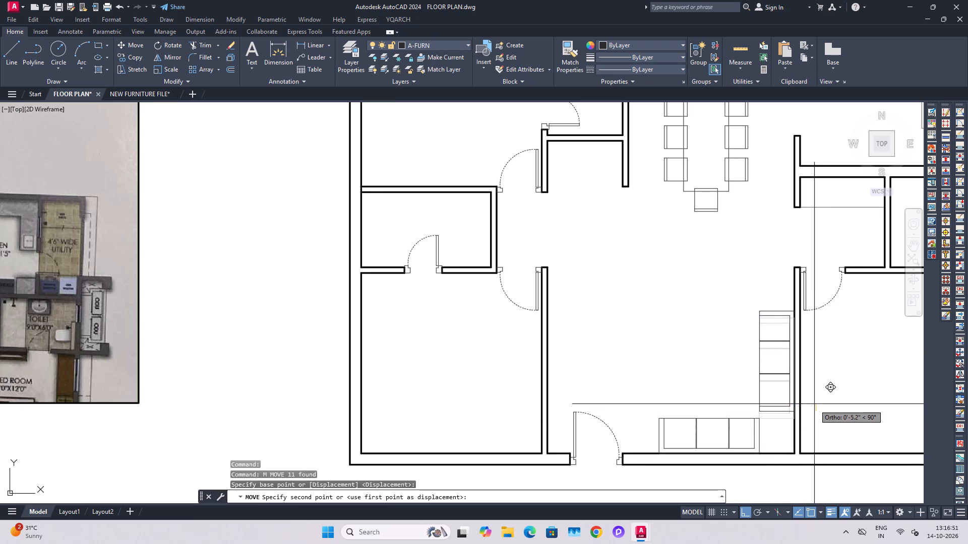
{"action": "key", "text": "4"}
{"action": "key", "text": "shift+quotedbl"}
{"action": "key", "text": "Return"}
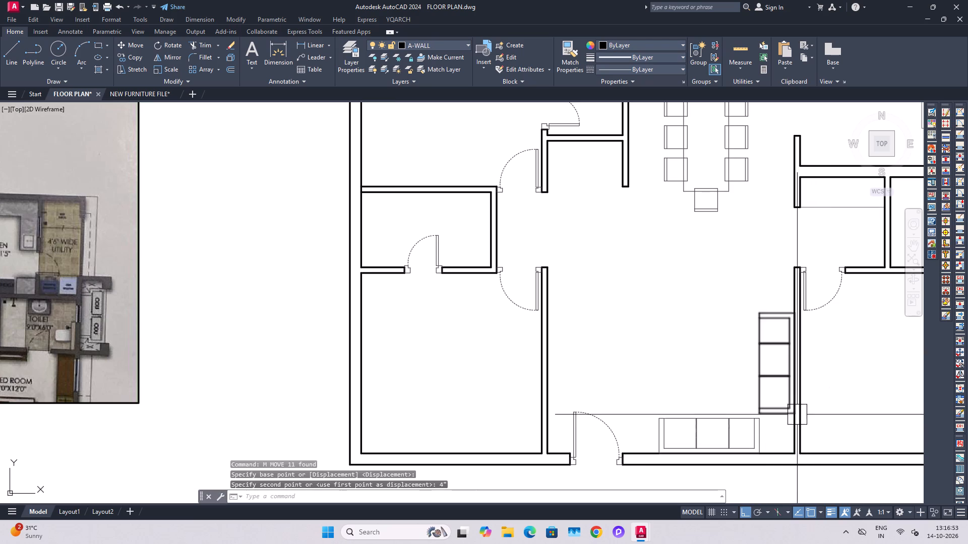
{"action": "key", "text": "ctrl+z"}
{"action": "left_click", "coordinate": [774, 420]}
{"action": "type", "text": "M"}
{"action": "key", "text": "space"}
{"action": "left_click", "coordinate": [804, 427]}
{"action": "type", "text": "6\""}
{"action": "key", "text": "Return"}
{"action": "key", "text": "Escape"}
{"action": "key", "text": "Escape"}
Move the master-bedroom-wall sofa up 6" away from the entrance-wall sofa.
{"action": "left_click", "coordinate": [785, 392]}
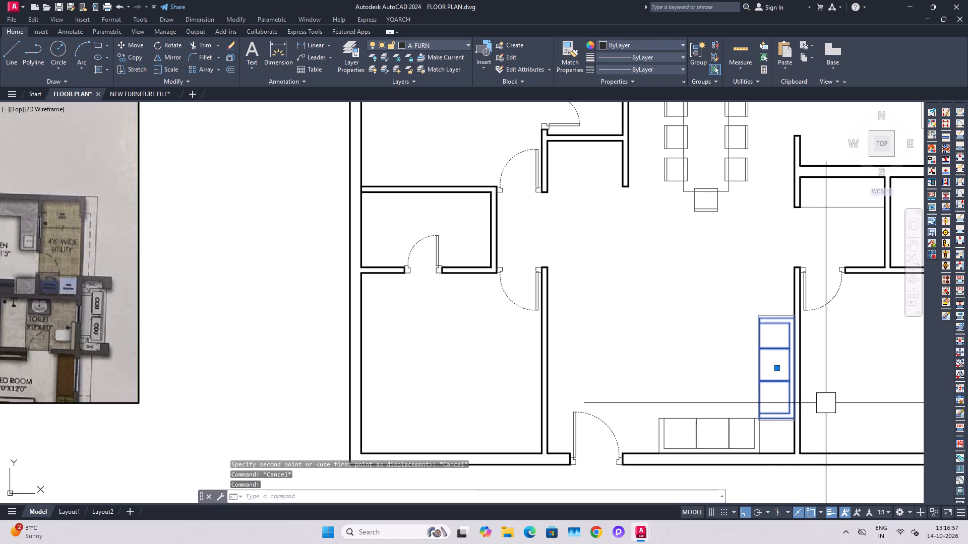
{"action": "key", "text": "m"}
{"action": "key", "text": "space"}
{"action": "left_click_drag", "start_coordinate": [831, 401], "coordinate": [830, 391]}
{"action": "type", "text": "6\""}
{"action": "key", "text": "Return"}
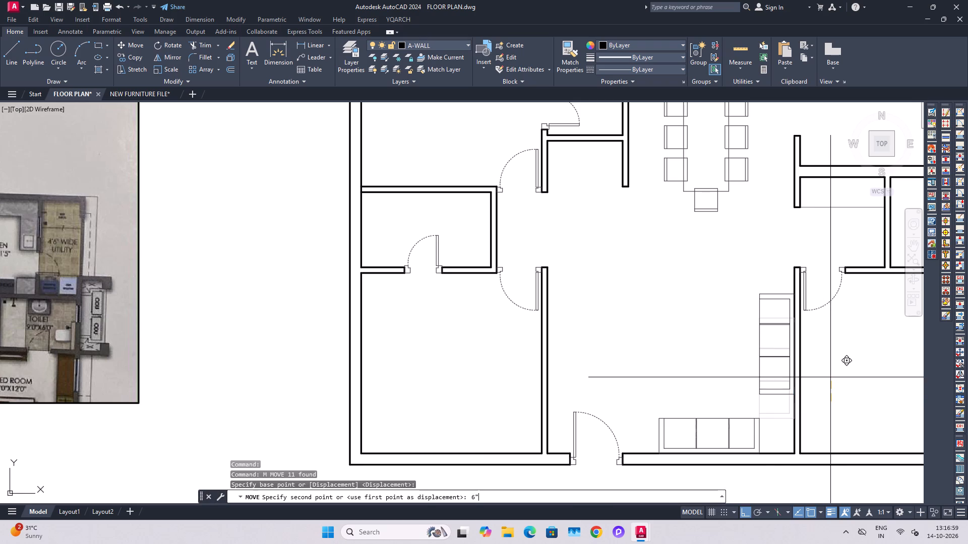
Move the entrance-wall sofa 4" horizontally toward the entrance door.
{"action": "left_click", "coordinate": [752, 448]}
{"action": "type", "text": "M"}
{"action": "key", "text": "space"}
{"action": "left_click", "coordinate": [833, 414]}
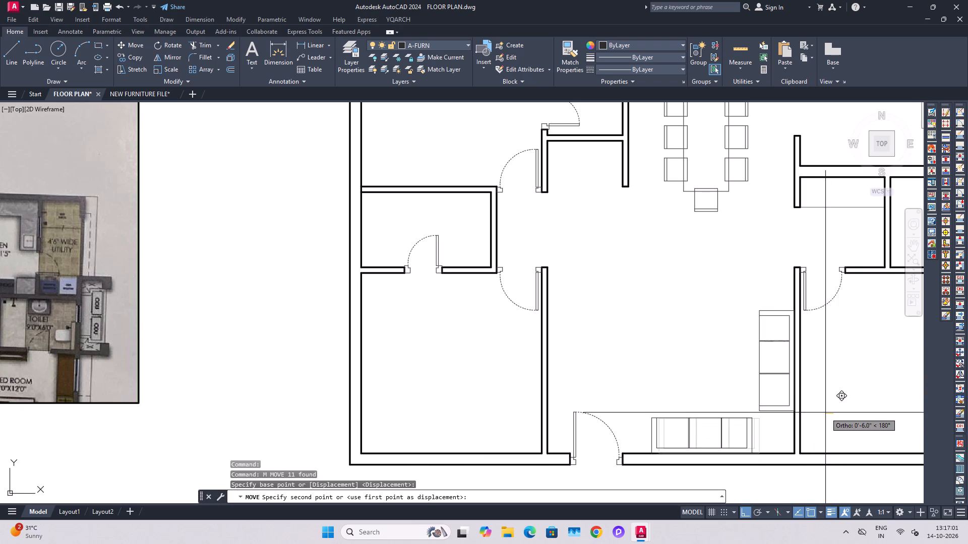
{"action": "type", "text": "4\""}
{"action": "key", "text": "Return"}
{"action": "middle_click_drag", "start_coordinate": [800, 405], "coordinate": [734, 407]}
{"action": "key", "text": "Escape"}
{"action": "key", "text": "Escape"}
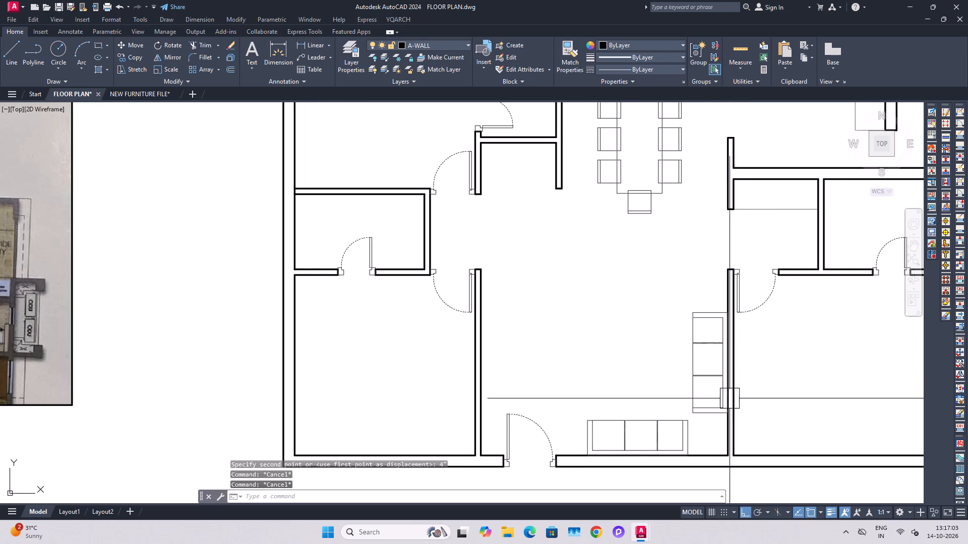
Save the drawing.
{"action": "key", "text": "ctrl+s"}
Copy the master-bedroom-wall sofa horizontally into the empty area between the reference image and the floor plan.
{"action": "scroll", "coordinate": [469, 361], "scroll_direction": "down", "scroll_amount": 1}
{"action": "middle_click_drag", "start_coordinate": [265, 325], "coordinate": [339, 407]}
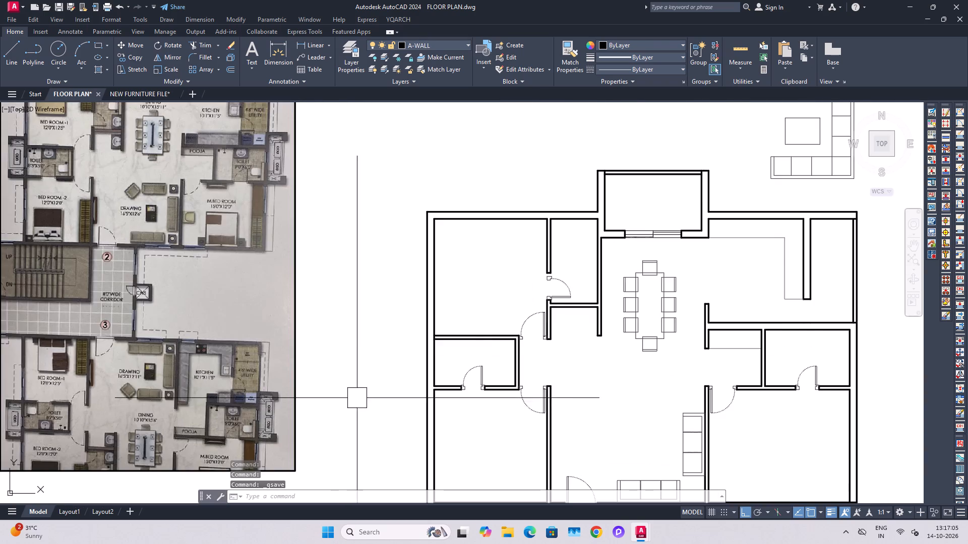
{"action": "scroll", "coordinate": [358, 397], "scroll_direction": "down", "scroll_amount": 1}
{"action": "scroll", "coordinate": [210, 259], "scroll_direction": "up", "scroll_amount": 2}
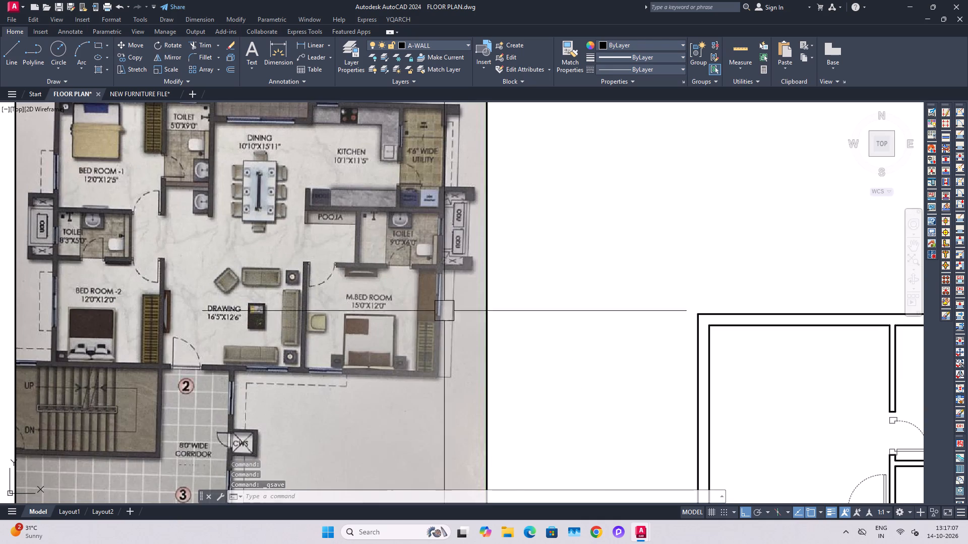
{"action": "middle_click_drag", "start_coordinate": [550, 316], "coordinate": [439, 173]}
{"action": "scroll", "coordinate": [480, 224], "scroll_direction": "down", "scroll_amount": 2}
{"action": "scroll", "coordinate": [731, 336], "scroll_direction": "up", "scroll_amount": 2}
{"action": "left_click", "coordinate": [603, 345]}
{"action": "key", "text": "c"}
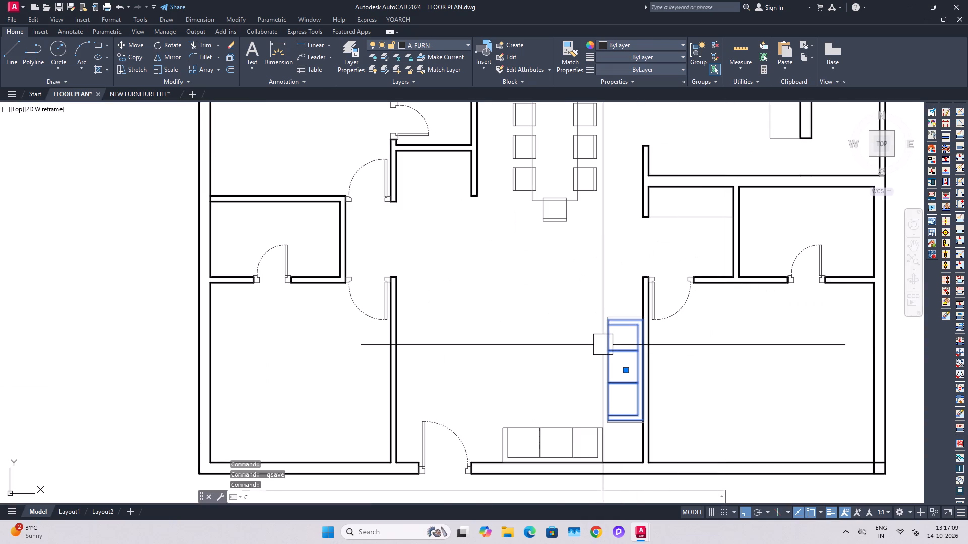
{"action": "type", "text": "O"}
{"action": "key", "text": "space"}
{"action": "left_click", "coordinate": [603, 343]}
{"action": "middle_click_drag", "start_coordinate": [423, 327], "coordinate": [742, 352]}
{"action": "left_click", "coordinate": [406, 333]}
{"action": "key", "text": "Escape"}
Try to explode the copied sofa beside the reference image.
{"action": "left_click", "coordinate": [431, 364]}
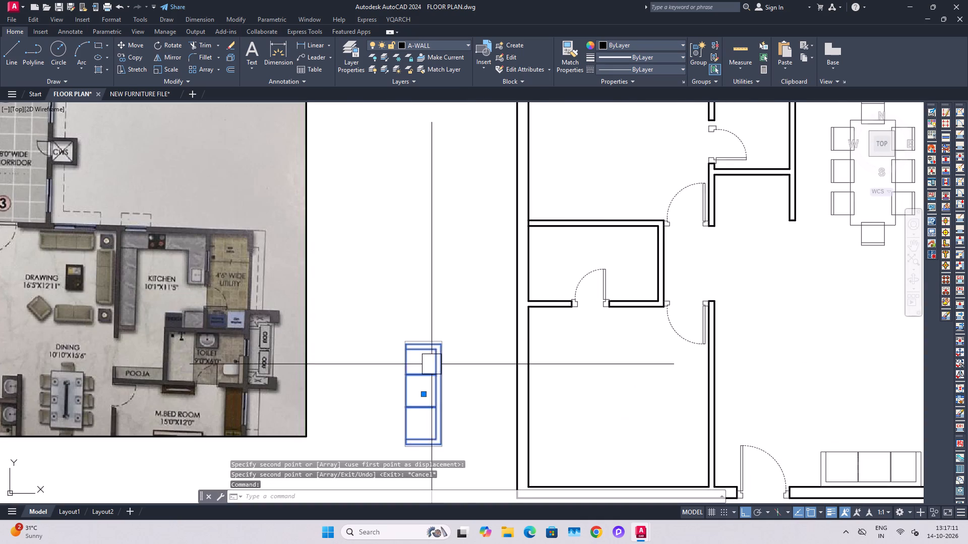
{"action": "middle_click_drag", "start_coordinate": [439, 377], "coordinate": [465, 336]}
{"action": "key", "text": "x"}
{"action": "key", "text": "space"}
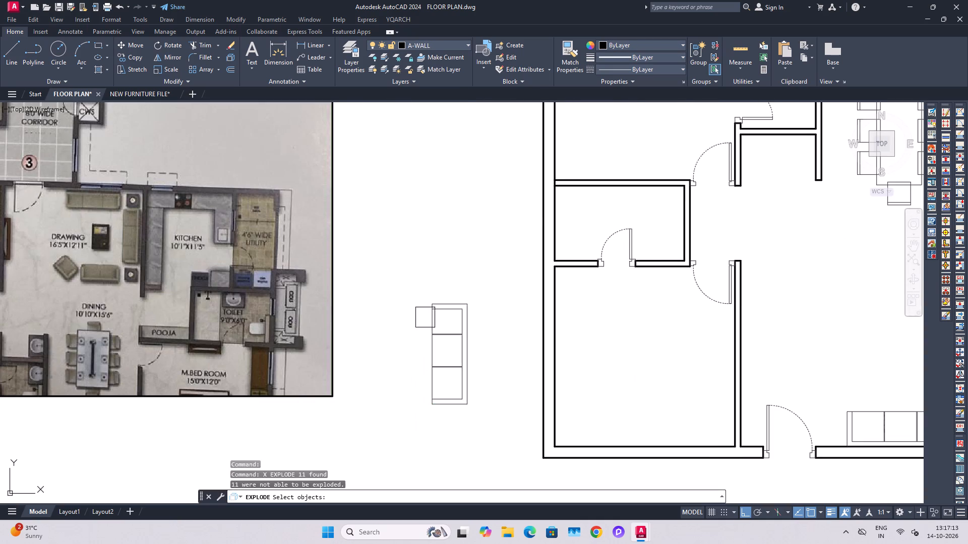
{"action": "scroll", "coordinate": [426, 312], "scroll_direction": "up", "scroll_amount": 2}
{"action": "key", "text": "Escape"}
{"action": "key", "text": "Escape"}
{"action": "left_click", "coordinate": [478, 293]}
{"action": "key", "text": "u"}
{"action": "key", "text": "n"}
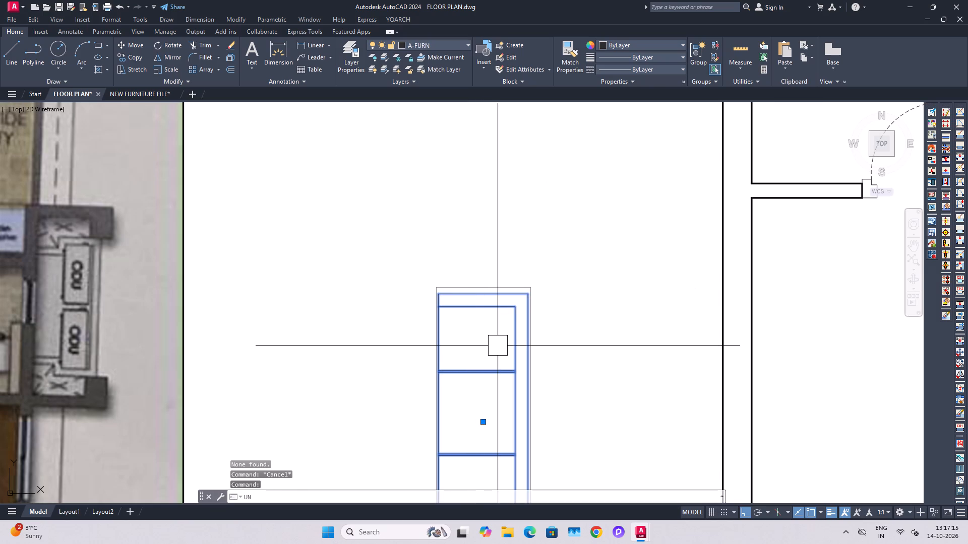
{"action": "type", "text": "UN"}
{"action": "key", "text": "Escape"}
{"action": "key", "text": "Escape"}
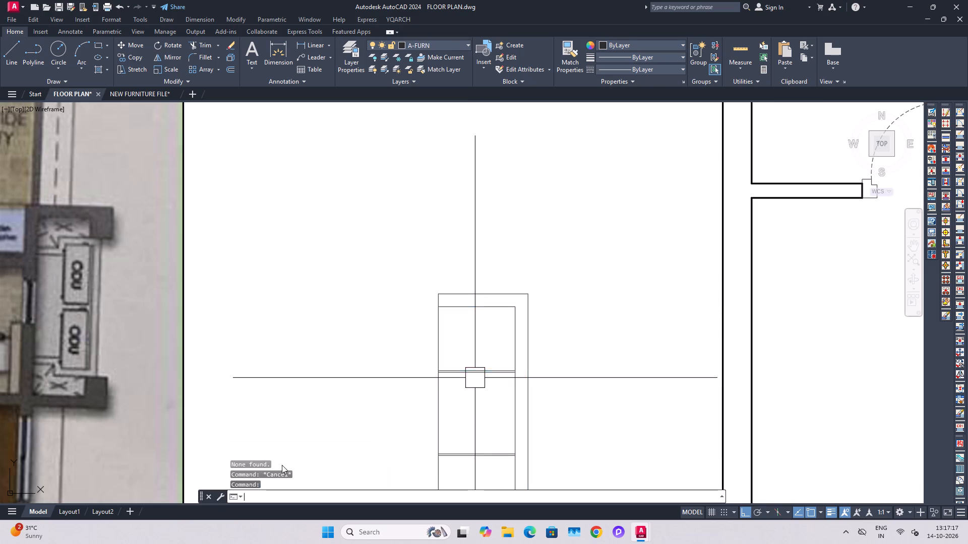
Ungroup the copied sofa beside the reference image.
{"action": "type", "text": "UN"}
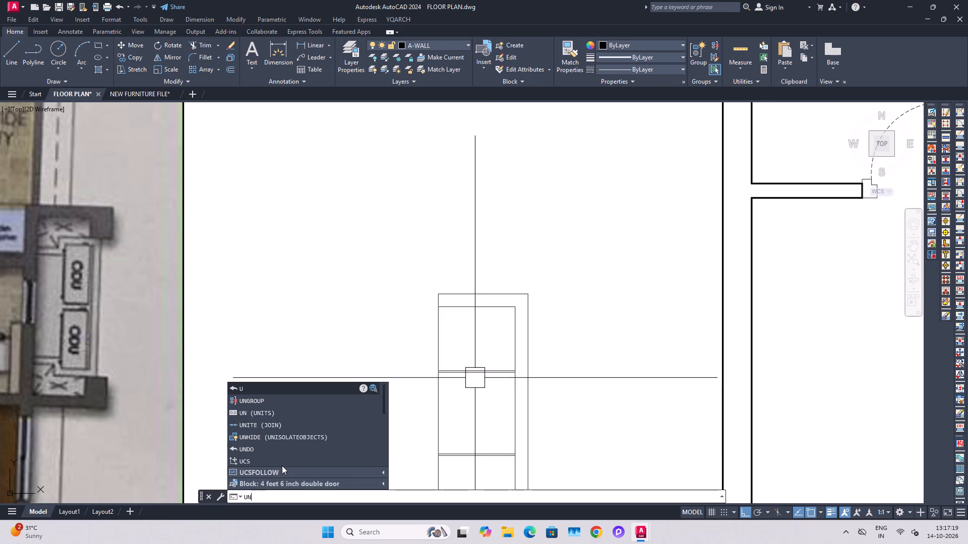
{"action": "left_click", "coordinate": [272, 402]}
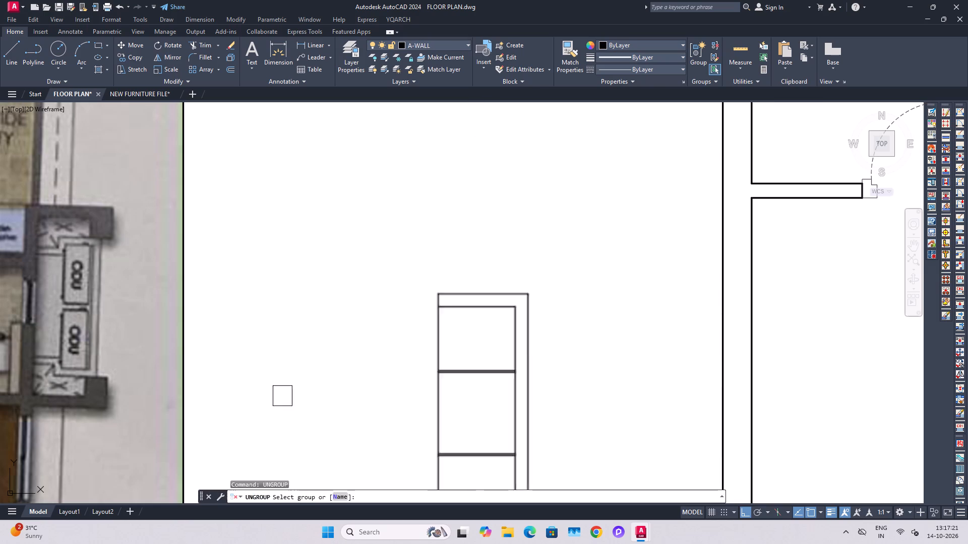
{"action": "left_click", "coordinate": [480, 363]}
{"action": "middle_click_drag", "start_coordinate": [481, 288], "coordinate": [508, 227]}
{"action": "left_click", "coordinate": [521, 211]}
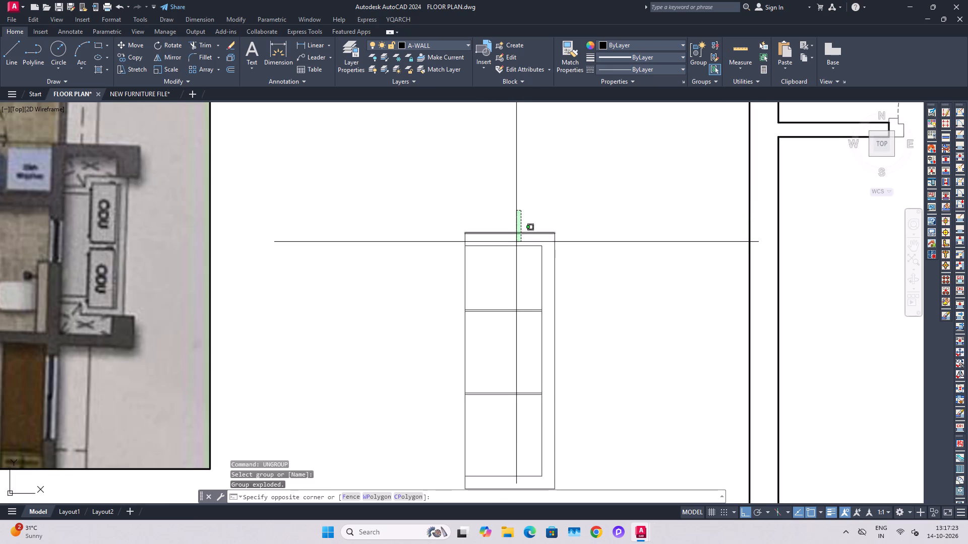
{"action": "key", "text": "Escape"}
{"action": "key", "text": "Escape"}
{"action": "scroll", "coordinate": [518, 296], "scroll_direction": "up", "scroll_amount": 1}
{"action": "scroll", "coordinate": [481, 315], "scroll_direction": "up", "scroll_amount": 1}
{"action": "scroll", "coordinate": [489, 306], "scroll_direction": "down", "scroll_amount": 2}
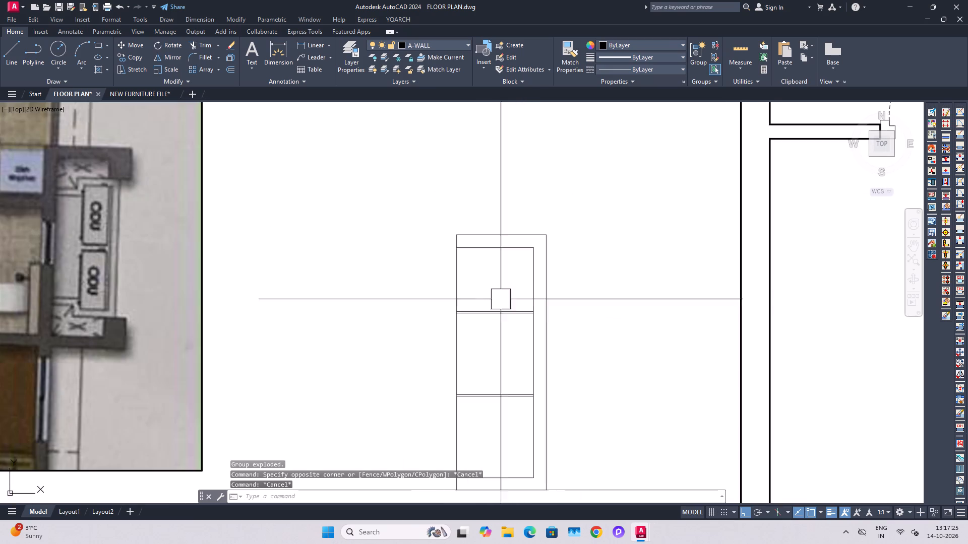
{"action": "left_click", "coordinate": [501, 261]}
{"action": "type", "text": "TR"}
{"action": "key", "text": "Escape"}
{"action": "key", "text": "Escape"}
Offset the upper seat divider's top line 4" upward into the top seat of the ungrouped sofa.
{"action": "scroll", "coordinate": [495, 310], "scroll_direction": "up", "scroll_amount": 2}
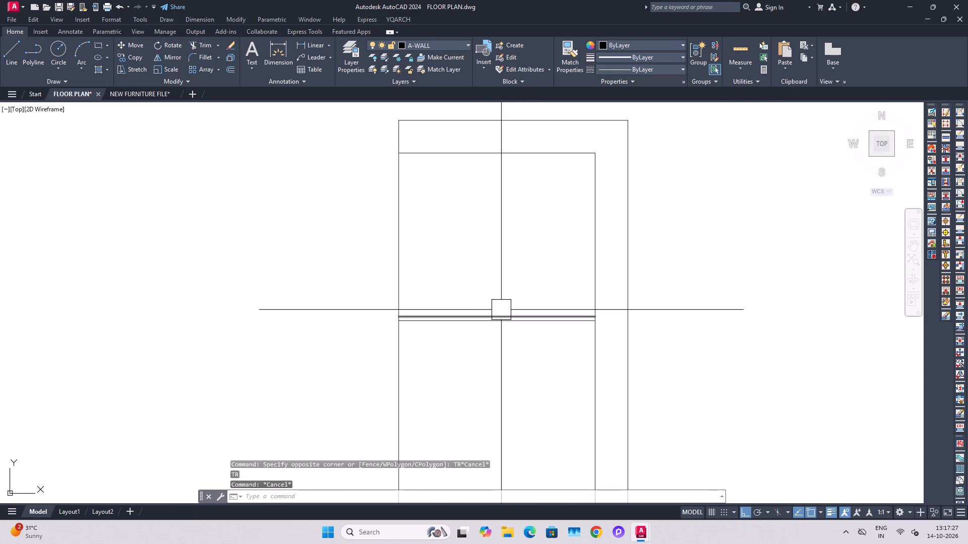
{"action": "type", "text": "O"}
{"action": "key", "text": "space"}
{"action": "type", "text": "4\""}
{"action": "key", "text": "Return"}
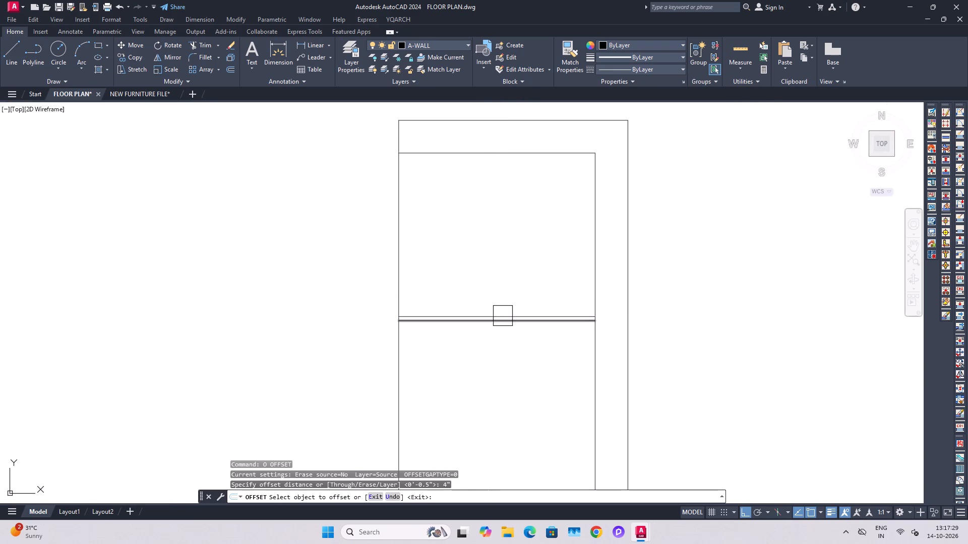
{"action": "left_click", "coordinate": [502, 316]}
{"action": "left_click", "coordinate": [501, 286]}
{"action": "key", "text": "Escape"}
{"action": "key", "text": "Escape"}
Extend the offset line to the sofa's outer back edge.
{"action": "key", "text": "e"}
{"action": "key", "text": "x"}
{"action": "key", "text": "space"}
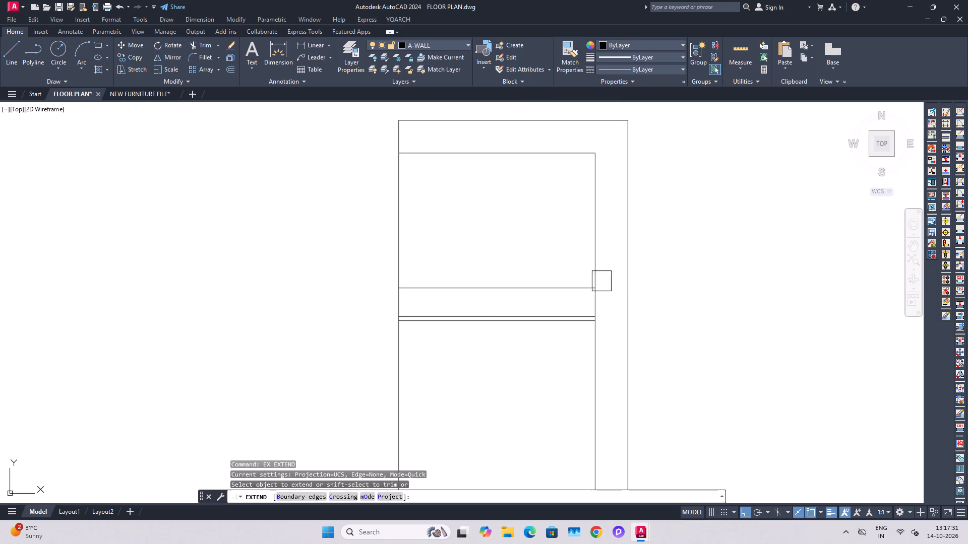
{"action": "left_click", "coordinate": [579, 283]}
{"action": "key", "text": "Escape"}
{"action": "key", "text": "Escape"}
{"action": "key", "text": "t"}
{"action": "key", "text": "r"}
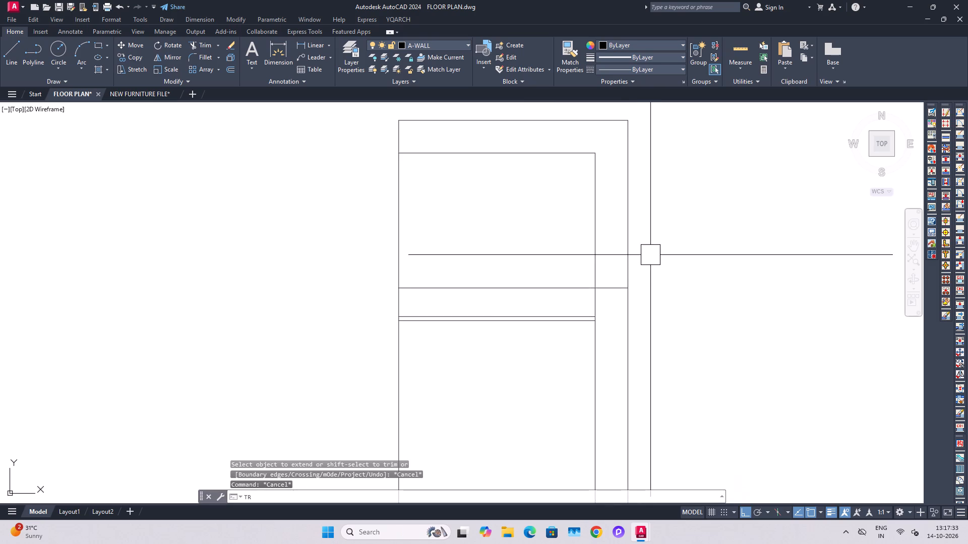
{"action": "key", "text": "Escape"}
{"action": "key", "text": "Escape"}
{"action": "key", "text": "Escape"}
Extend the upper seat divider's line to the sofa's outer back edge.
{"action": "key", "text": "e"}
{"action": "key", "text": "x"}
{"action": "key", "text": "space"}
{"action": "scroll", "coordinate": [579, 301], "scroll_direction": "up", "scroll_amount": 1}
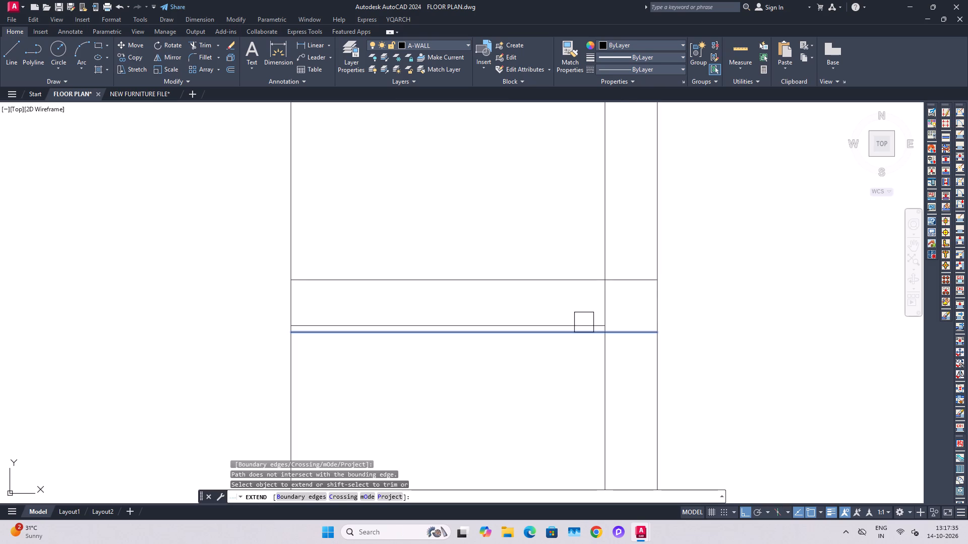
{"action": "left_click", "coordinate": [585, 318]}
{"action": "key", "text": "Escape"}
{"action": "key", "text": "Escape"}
Delete the surplus line of the double upper seat divider.
{"action": "scroll", "coordinate": [683, 297], "scroll_direction": "down", "scroll_amount": 1}
{"action": "scroll", "coordinate": [593, 324], "scroll_direction": "up", "scroll_amount": 2}
{"action": "left_click", "coordinate": [610, 316]}
{"action": "scroll", "coordinate": [587, 336], "scroll_direction": "down", "scroll_amount": 2}
{"action": "key", "text": "Delete"}
Trim away the sofa's top seat, its armrest and back lines above the 4" offset line.
{"action": "middle_click_drag", "start_coordinate": [695, 247], "coordinate": [655, 326]}
{"action": "key", "text": "Escape"}
{"action": "key", "text": "Escape"}
{"action": "key", "text": "t"}
{"action": "key", "text": "r"}
{"action": "key", "text": "space"}
{"action": "left_click_drag", "start_coordinate": [667, 305], "coordinate": [645, 305]}
{"action": "left_click", "coordinate": [396, 320]}
{"action": "left_click", "coordinate": [601, 319]}
{"action": "left_click", "coordinate": [616, 321]}
{"action": "left_click", "coordinate": [567, 231]}
{"action": "left_click", "coordinate": [574, 204]}
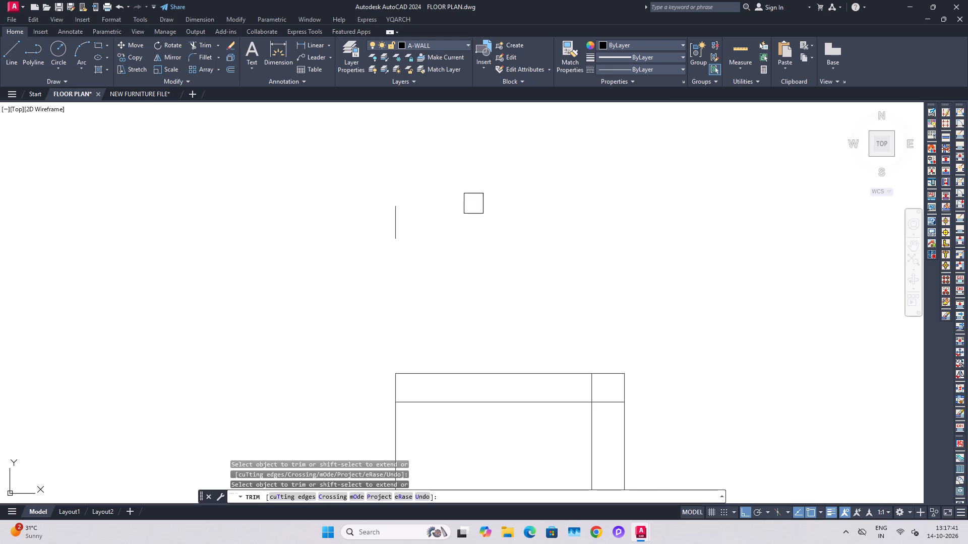
{"action": "left_click", "coordinate": [395, 227]}
Trim the overlapping line ends at the upper back corner to finish the two-seat sofa's armrest.
{"action": "scroll", "coordinate": [649, 425], "scroll_direction": "up", "scroll_amount": 1}
{"action": "left_click", "coordinate": [581, 380]}
{"action": "left_click", "coordinate": [535, 362]}
{"action": "left_click", "coordinate": [569, 357]}
{"action": "key", "text": "Escape"}
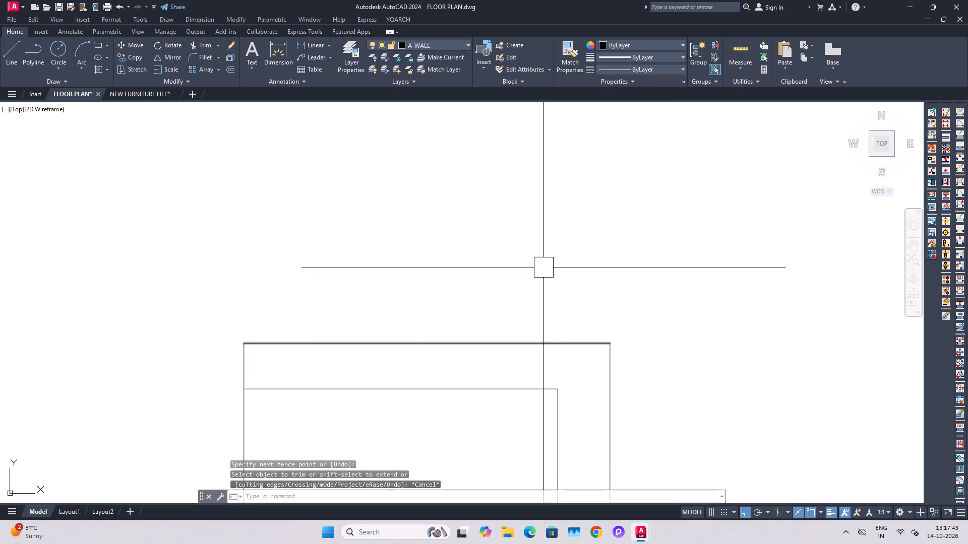
{"action": "key", "text": "Escape"}
Group all the lines of the two-seat sofa.
{"action": "scroll", "coordinate": [543, 239], "scroll_direction": "down", "scroll_amount": 5}
{"action": "left_click_drag", "start_coordinate": [597, 215], "coordinate": [592, 227]}
{"action": "left_click", "coordinate": [472, 389]}
{"action": "key", "text": "g"}
{"action": "key", "text": "space"}
Rotate the grouped two-seat sofa 90° counter-clockwise so its back faces the top of the plan.
{"action": "scroll", "coordinate": [552, 309], "scroll_direction": "up", "scroll_amount": 1}
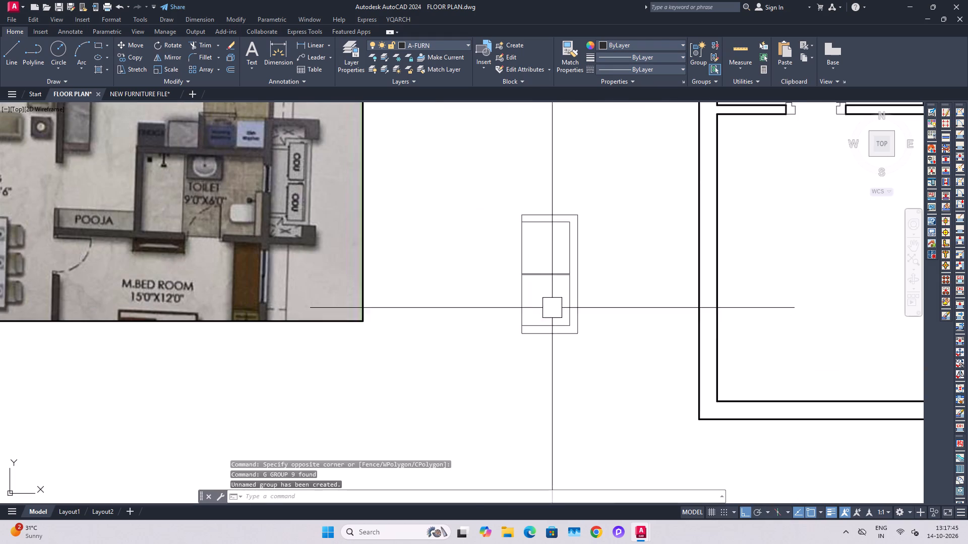
{"action": "left_click", "coordinate": [551, 343]}
{"action": "key", "text": "r"}
{"action": "key", "text": "o"}
{"action": "key", "text": "space"}
{"action": "left_click_drag", "start_coordinate": [550, 358], "coordinate": [550, 353]}
{"action": "left_click_drag", "start_coordinate": [552, 303], "coordinate": [554, 297]}
{"action": "left_click", "coordinate": [555, 219]}
Move the two-seat sofa horizontally about 28'-2" into the drawing room, above the three-seat sofa by the entrance wall.
{"action": "left_click", "coordinate": [550, 269]}
{"action": "scroll", "coordinate": [557, 306], "scroll_direction": "down", "scroll_amount": 1}
{"action": "key", "text": "m"}
{"action": "key", "text": "space"}
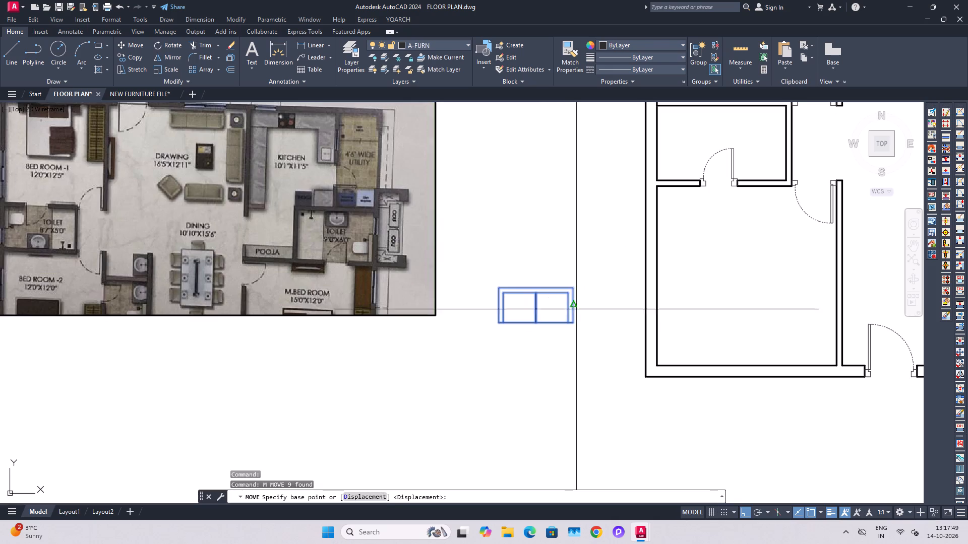
{"action": "left_click", "coordinate": [577, 292]}
{"action": "middle_click_drag", "start_coordinate": [713, 296], "coordinate": [461, 385]}
{"action": "middle_click_drag", "start_coordinate": [629, 337], "coordinate": [572, 452]}
{"action": "middle_click_drag", "start_coordinate": [631, 416], "coordinate": [607, 283]}
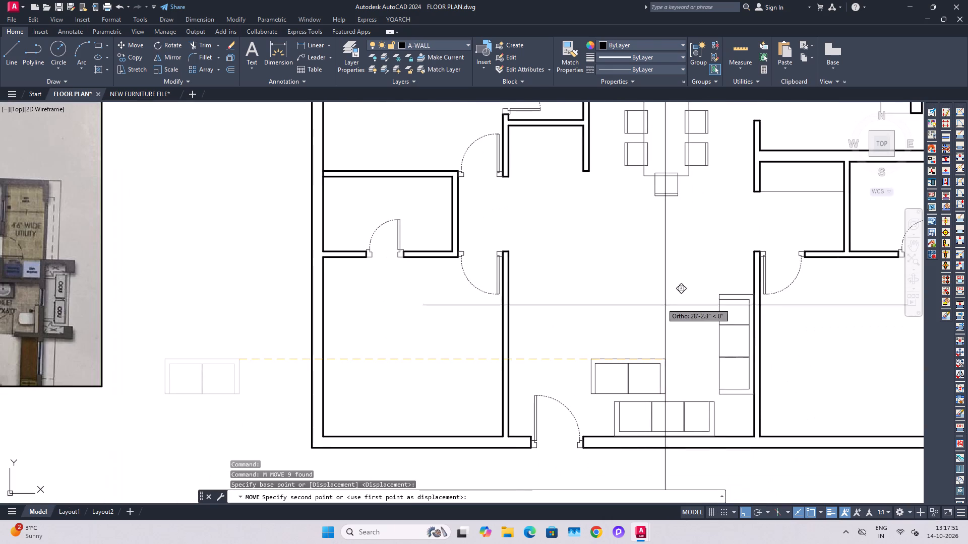
{"action": "left_click", "coordinate": [665, 299]}
{"action": "key", "text": "Escape"}
{"action": "key", "text": "Escape"}
Draw a horizontal construction line through the upper end of the three-seat sofa on the drawing room's right wall.
{"action": "key", "text": "x"}
{"action": "key", "text": "l"}
{"action": "key", "text": "space"}
{"action": "type", "text": "H"}
{"action": "key", "text": "space"}
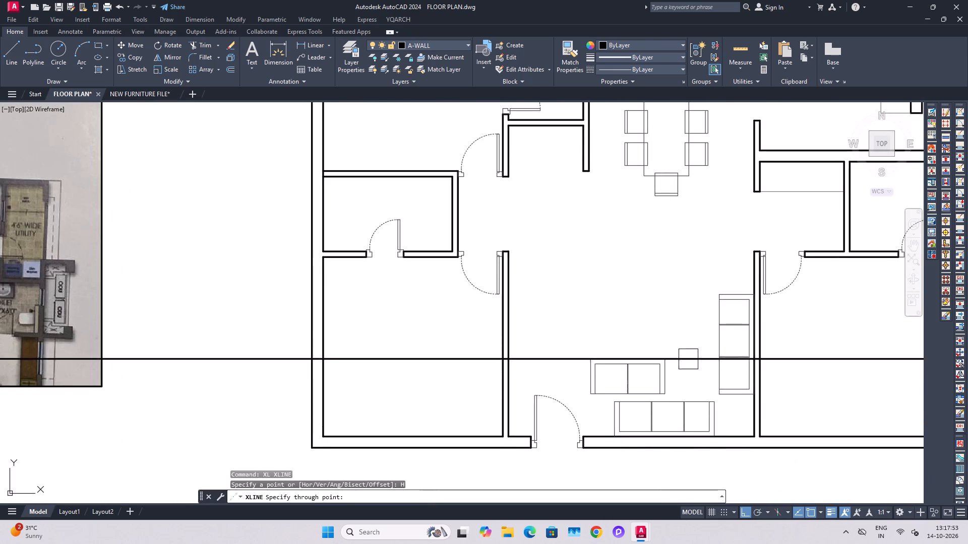
{"action": "scroll", "coordinate": [760, 312], "scroll_direction": "up", "scroll_amount": 2}
{"action": "left_click", "coordinate": [658, 278]}
{"action": "key", "text": "Escape"}
Move the two-seat sofa up and slightly right so its back edge sits on the construction line.
{"action": "scroll", "coordinate": [641, 331], "scroll_direction": "down", "scroll_amount": 1}
{"action": "left_click", "coordinate": [538, 396]}
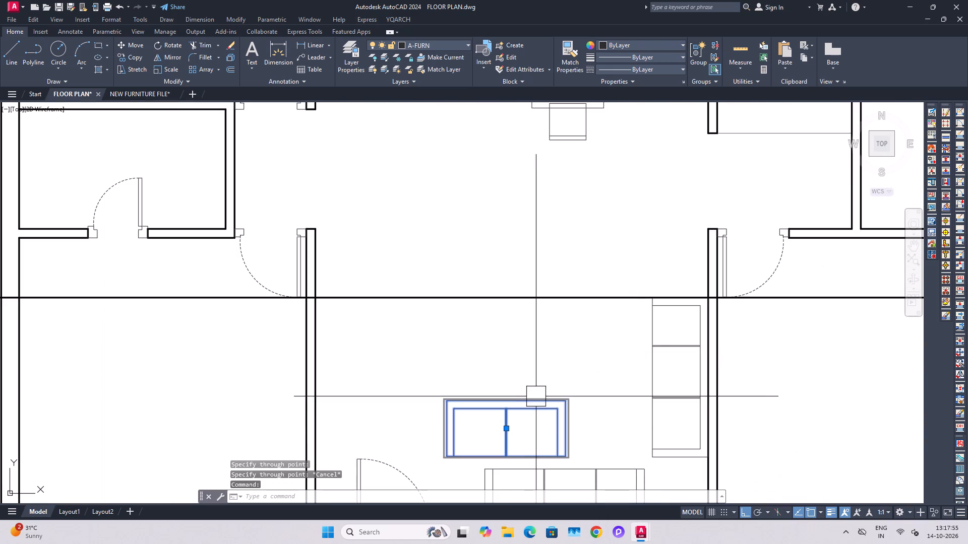
{"action": "key", "text": "m"}
{"action": "key", "text": "space"}
{"action": "left_click", "coordinate": [567, 404]}
{"action": "left_click", "coordinate": [594, 301]}
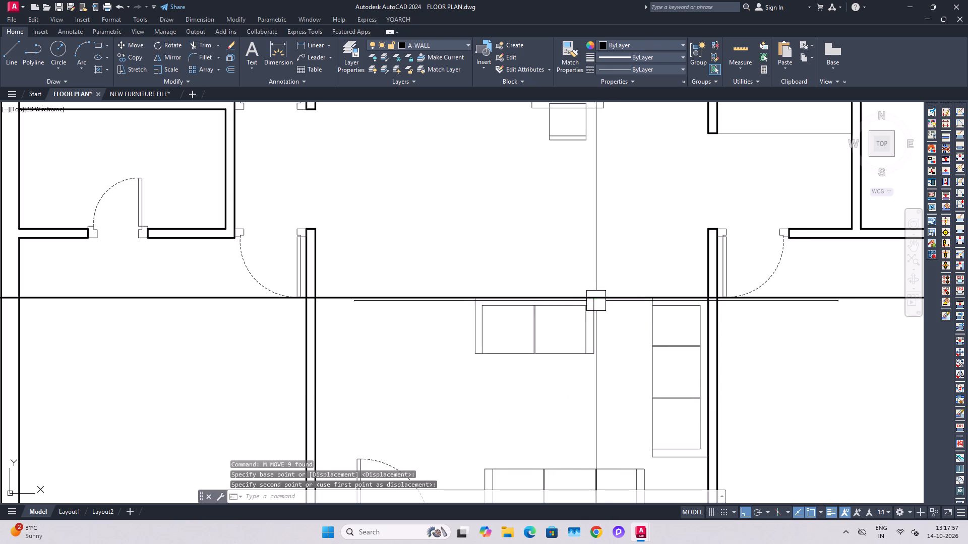
Move the two-seat sofa straight up so its front edge sits on the construction line.
{"action": "scroll", "coordinate": [585, 314], "scroll_direction": "up", "scroll_amount": 2}
{"action": "scroll", "coordinate": [614, 326], "scroll_direction": "down", "scroll_amount": 3}
{"action": "scroll", "coordinate": [628, 327], "scroll_direction": "up", "scroll_amount": 2}
{"action": "scroll", "coordinate": [655, 314], "scroll_direction": "down", "scroll_amount": 4}
{"action": "middle_click_drag", "start_coordinate": [651, 324], "coordinate": [684, 400]}
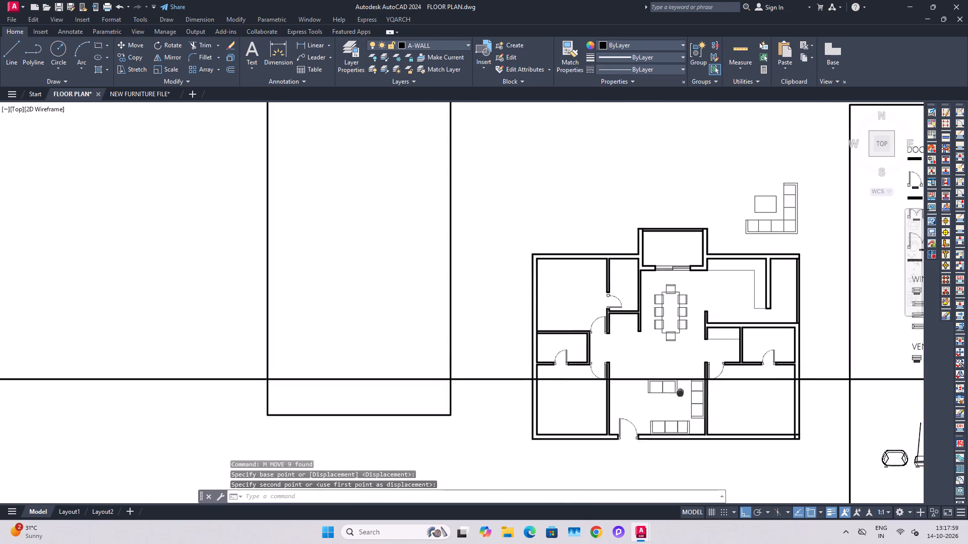
{"action": "middle_click_drag", "start_coordinate": [684, 400], "coordinate": [685, 402]}
{"action": "scroll", "coordinate": [695, 388], "scroll_direction": "up", "scroll_amount": 3}
{"action": "middle_click_drag", "start_coordinate": [688, 393], "coordinate": [684, 317]}
{"action": "left_click", "coordinate": [644, 387]}
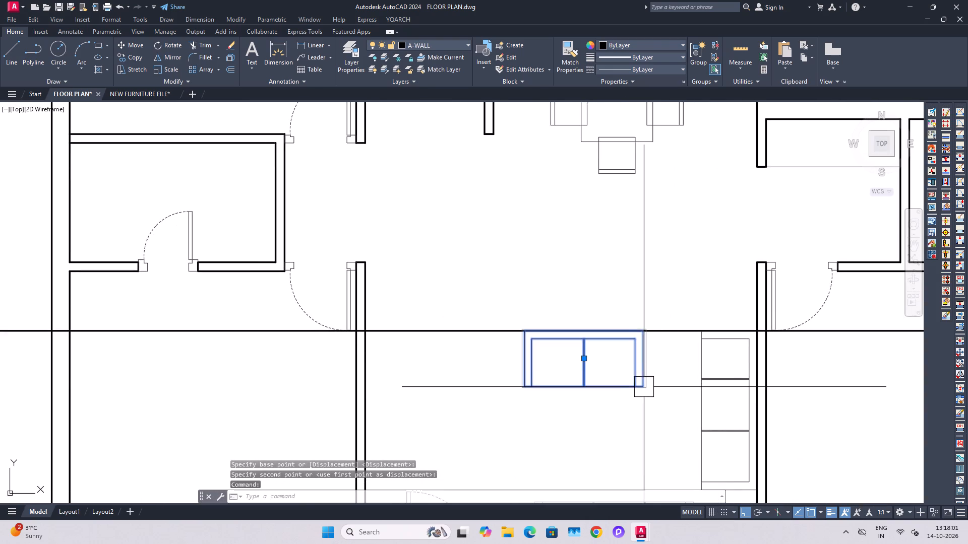
{"action": "type", "text": "M"}
{"action": "key", "text": "space"}
{"action": "left_click_drag", "start_coordinate": [645, 387], "coordinate": [644, 383]}
{"action": "left_click", "coordinate": [645, 333]}
{"action": "key", "text": "Escape"}
Delete the horizontal construction line.
{"action": "left_click", "coordinate": [661, 328]}
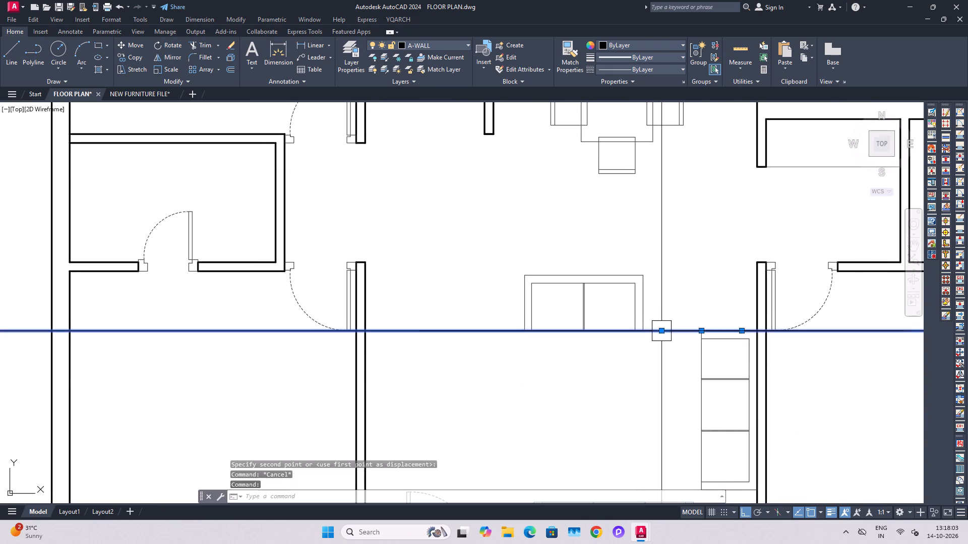
{"action": "key", "text": "Delete"}
Move the two-seat sofa horizontally right, closer to the sofa on the right wall.
{"action": "left_click", "coordinate": [638, 318]}
{"action": "type", "text": "M"}
{"action": "key", "text": "space"}
{"action": "left_click", "coordinate": [643, 369]}
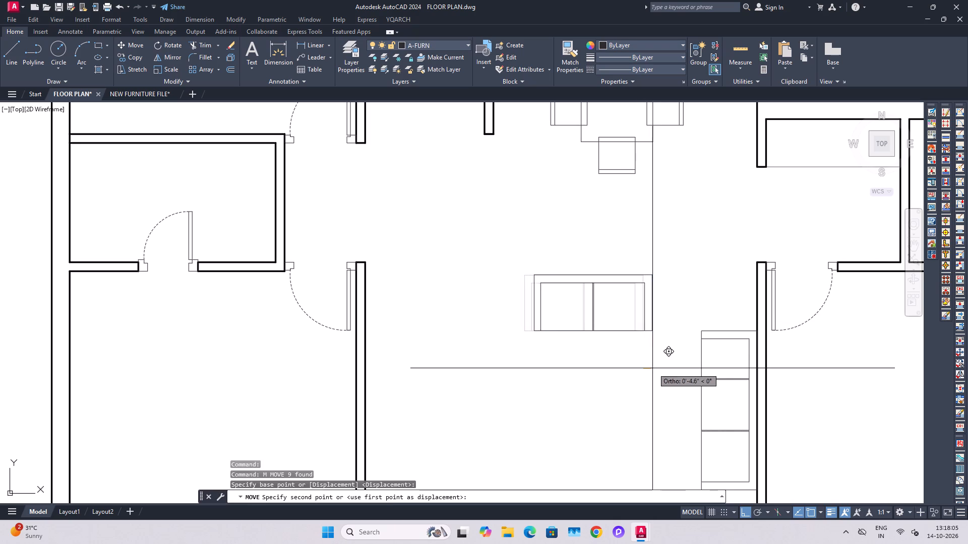
{"action": "left_click", "coordinate": [672, 366]}
{"action": "key", "text": "Escape"}
{"action": "key", "text": "Escape"}
Save the floor plan drawing.
{"action": "scroll", "coordinate": [628, 339], "scroll_direction": "down", "scroll_amount": 1}
{"action": "middle_click_drag", "start_coordinate": [676, 368], "coordinate": [665, 340]}
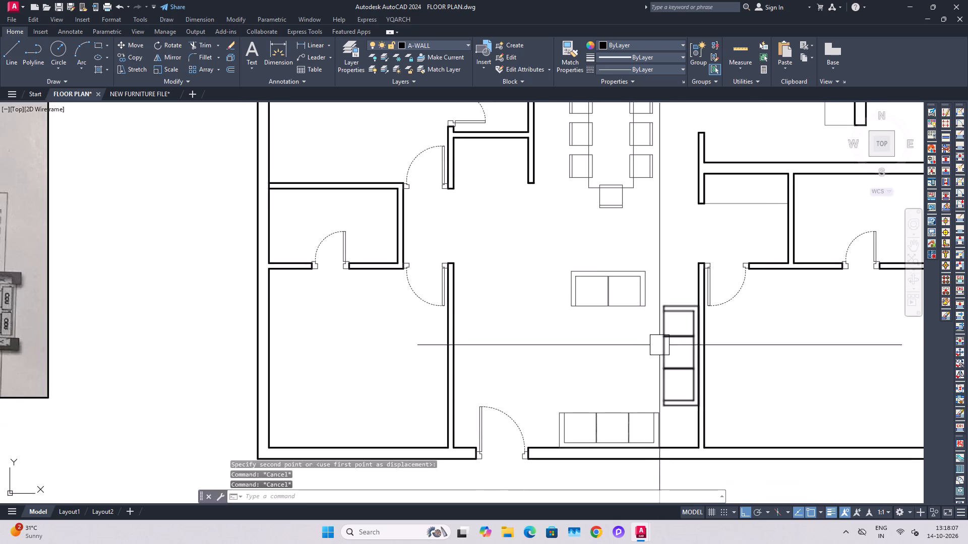
{"action": "key", "text": "ctrl+s"}
Check the seating layout on the reference image and nudge the two-seat sofa slightly further right.
{"action": "middle_click_drag", "start_coordinate": [650, 310], "coordinate": [733, 402]}
{"action": "scroll", "coordinate": [743, 402], "scroll_direction": "up", "scroll_amount": 1}
{"action": "scroll", "coordinate": [751, 399], "scroll_direction": "down", "scroll_amount": 3}
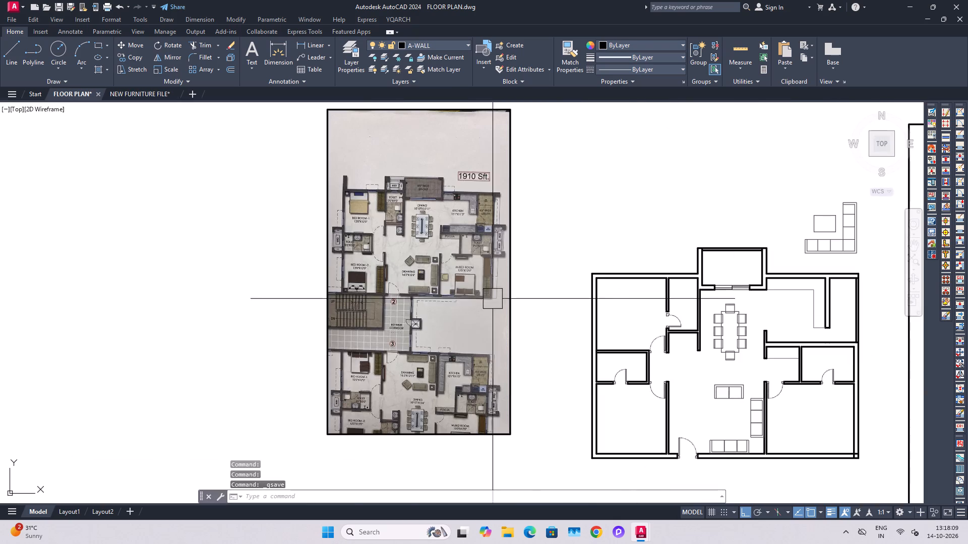
{"action": "scroll", "coordinate": [475, 253], "scroll_direction": "up", "scroll_amount": 3}
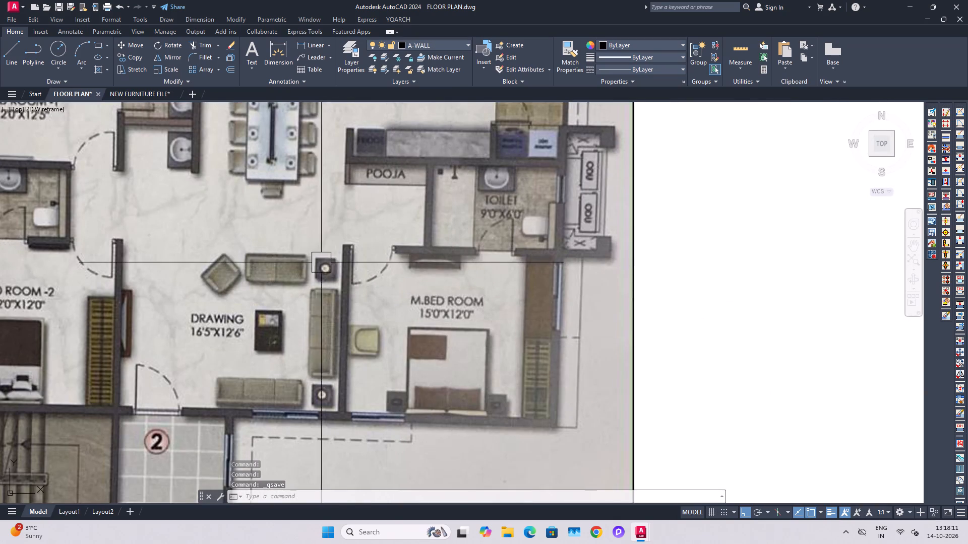
{"action": "scroll", "coordinate": [255, 255], "scroll_direction": "down", "scroll_amount": 3}
{"action": "middle_click_drag", "start_coordinate": [583, 365], "coordinate": [531, 354]}
{"action": "scroll", "coordinate": [529, 349], "scroll_direction": "up", "scroll_amount": 2}
{"action": "middle_click_drag", "start_coordinate": [480, 434], "coordinate": [533, 358]}
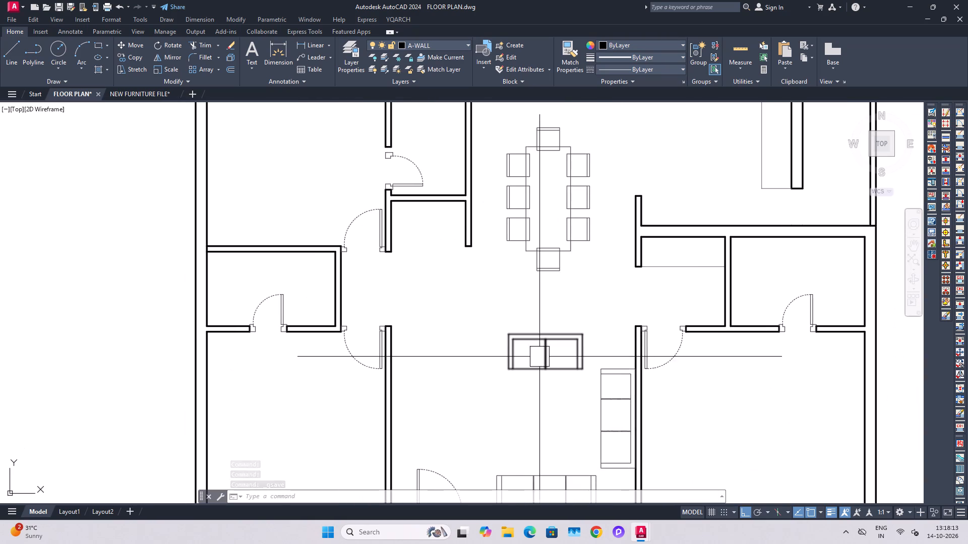
{"action": "left_click", "coordinate": [547, 362]}
{"action": "key", "text": "m"}
{"action": "key", "text": "space"}
{"action": "left_click", "coordinate": [530, 398]}
{"action": "left_click", "coordinate": [533, 398]}
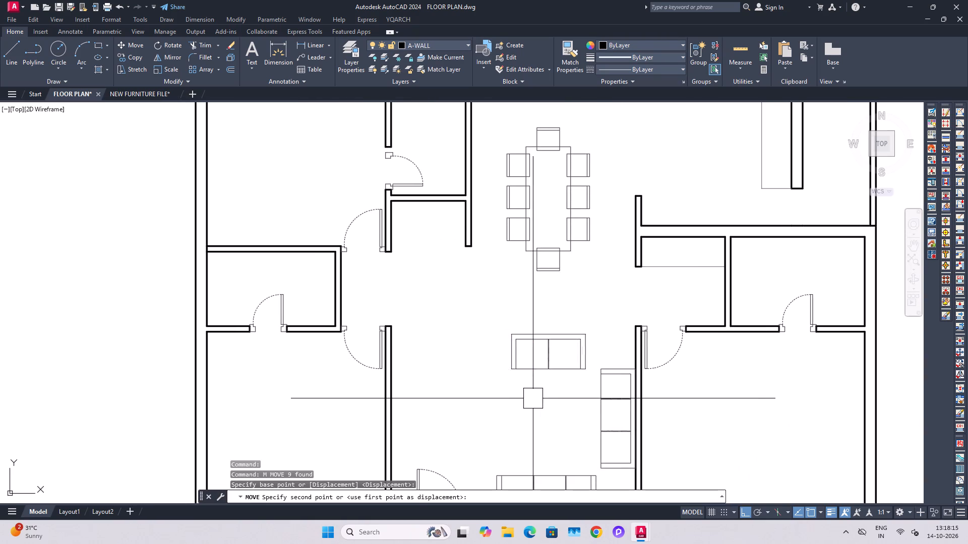
{"action": "key", "text": "Escape"}
{"action": "key", "text": "Escape"}
Save the floor plan drawing.
{"action": "key", "text": "ctrl+s"}
Offset the inner face of the drawing room's left wall 1' into the room.
{"action": "scroll", "coordinate": [547, 357], "scroll_direction": "down", "scroll_amount": 1}
{"action": "middle_click_drag", "start_coordinate": [567, 409], "coordinate": [562, 394]}
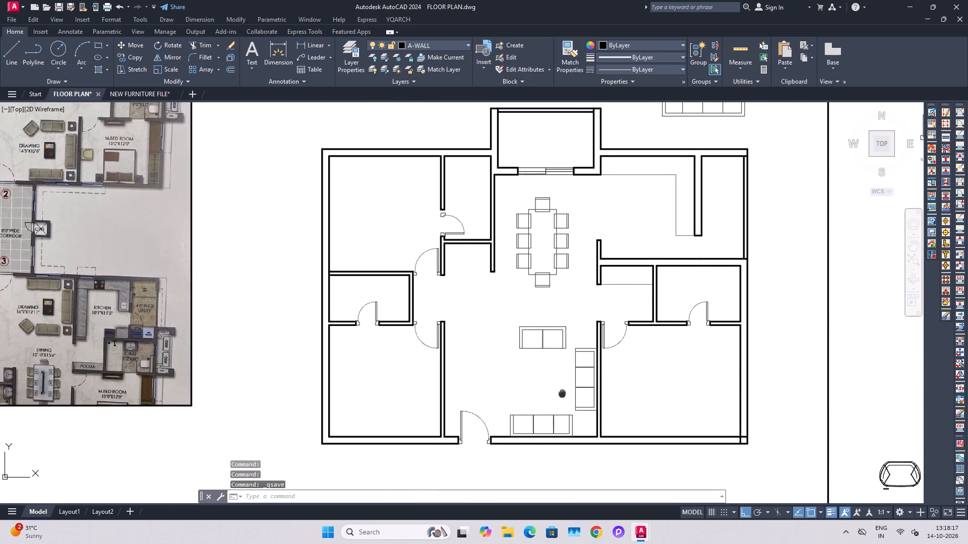
{"action": "middle_click_drag", "start_coordinate": [562, 394], "coordinate": [562, 394]}
{"action": "scroll", "coordinate": [461, 375], "scroll_direction": "up", "scroll_amount": 1}
{"action": "middle_click_drag", "start_coordinate": [464, 376], "coordinate": [478, 377]}
{"action": "key", "text": "o"}
{"action": "key", "text": "space"}
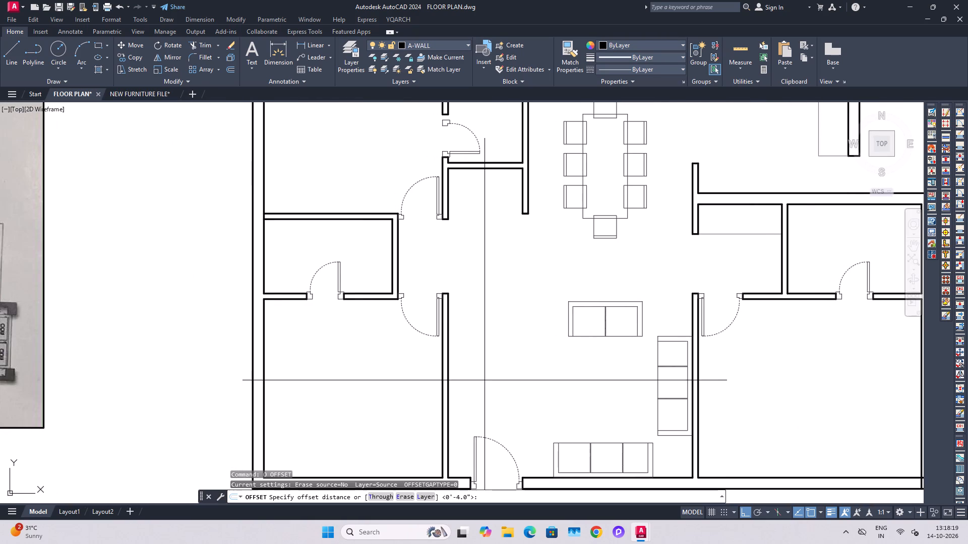
{"action": "key", "text": "1"}
{"action": "key", "text": "apostrophe"}
{"action": "key", "text": "Return"}
{"action": "left_click", "coordinate": [459, 366]}
{"action": "left_click", "coordinate": [458, 363]}
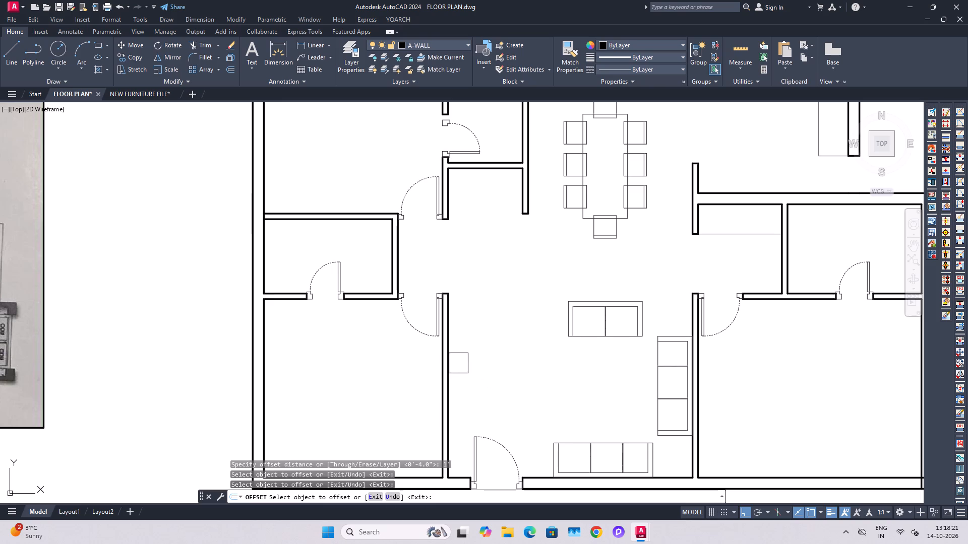
{"action": "left_click", "coordinate": [452, 361]}
{"action": "left_click", "coordinate": [469, 360]}
{"action": "key", "text": "Escape"}
{"action": "key", "text": "Escape"}
Draw two short horizontal lines between the left wall and the offset line as the wall unit's ends.
{"action": "key", "text": "l"}
{"action": "key", "text": "space"}
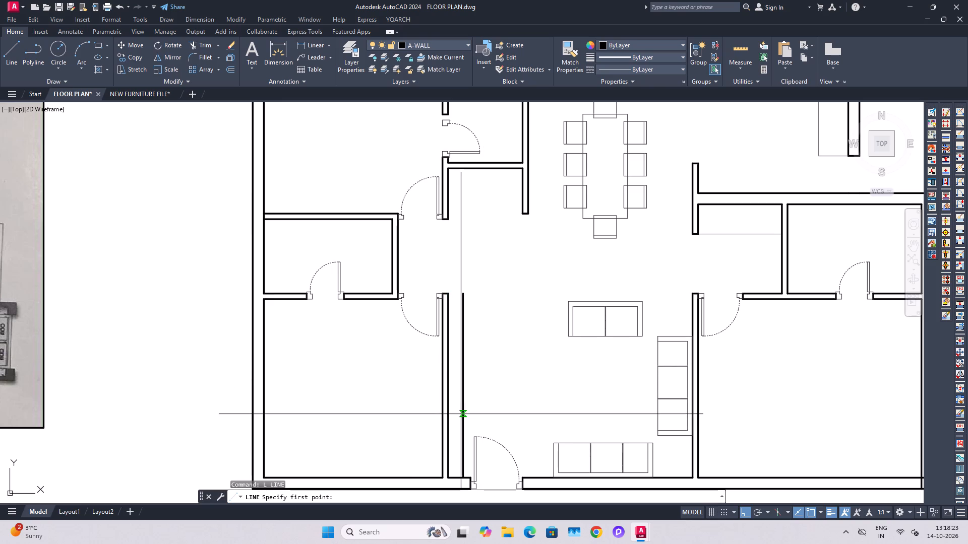
{"action": "left_click", "coordinate": [466, 408]}
{"action": "left_click", "coordinate": [446, 406]}
{"action": "key", "text": "Escape"}
{"action": "key", "text": "l"}
{"action": "key", "text": "space"}
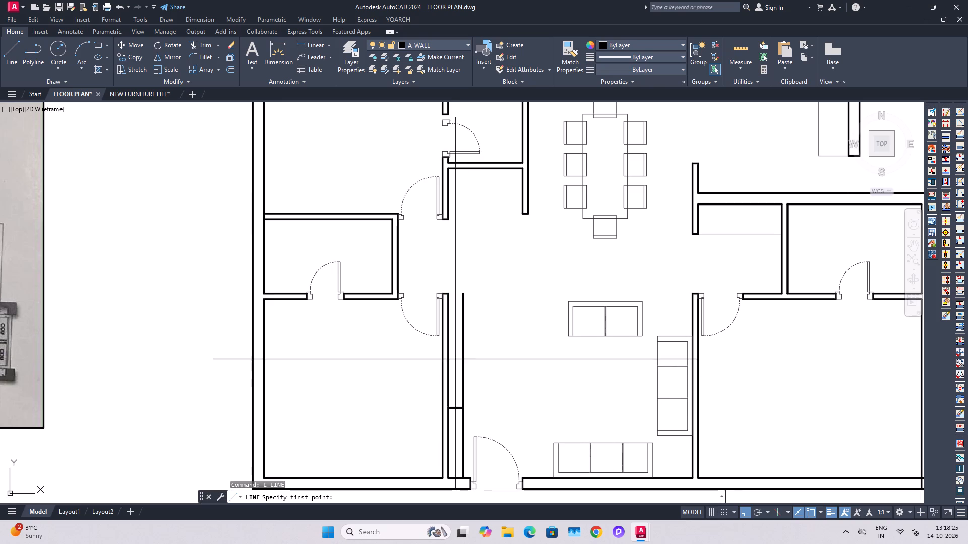
{"action": "left_click", "coordinate": [451, 342]}
{"action": "left_click", "coordinate": [464, 344]}
{"action": "key", "text": "Escape"}
{"action": "key", "text": "Escape"}
Trim the offset line beyond the two end lines to close the wall unit's rectangle.
{"action": "key", "text": "t"}
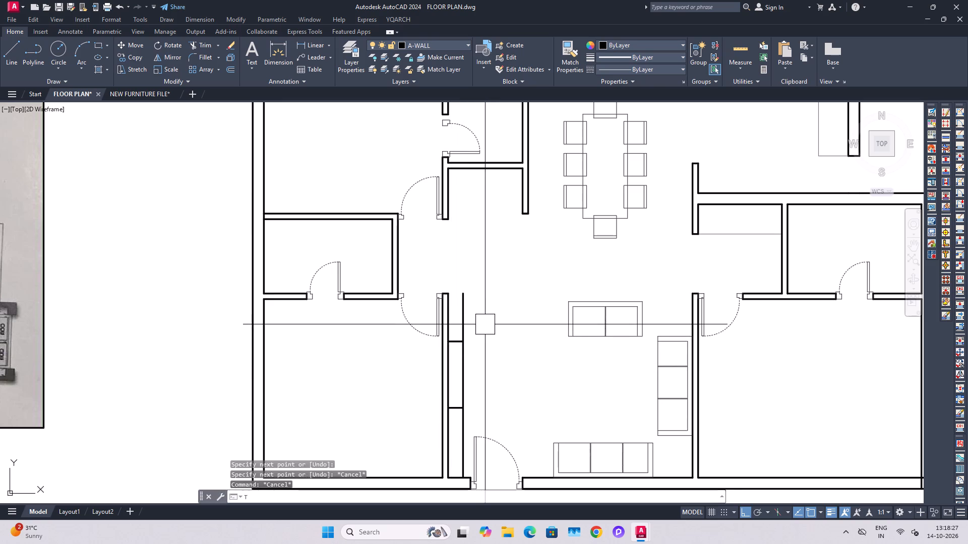
{"action": "key", "text": "r"}
{"action": "key", "text": "space"}
{"action": "left_click", "coordinate": [462, 325]}
{"action": "left_click", "coordinate": [465, 422]}
{"action": "key", "text": "Escape"}
{"action": "scroll", "coordinate": [468, 382], "scroll_direction": "up", "scroll_amount": 1}
{"action": "key", "text": "Escape"}
{"action": "key", "text": "Escape"}
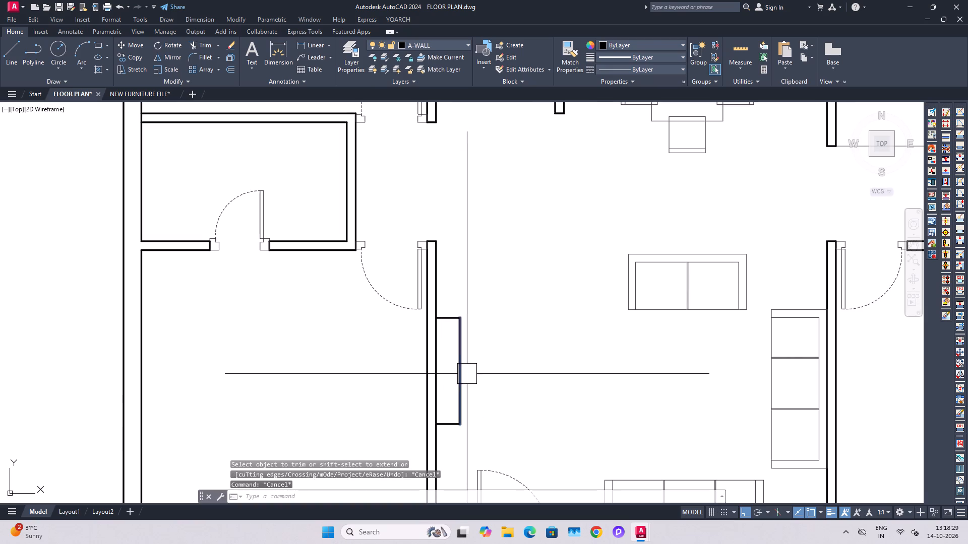
Move the wall unit's upper end line up about 1'-9".
{"action": "left_click", "coordinate": [450, 312]}
{"action": "type", "text": "M"}
{"action": "key", "text": "space"}
{"action": "left_click", "coordinate": [495, 344]}
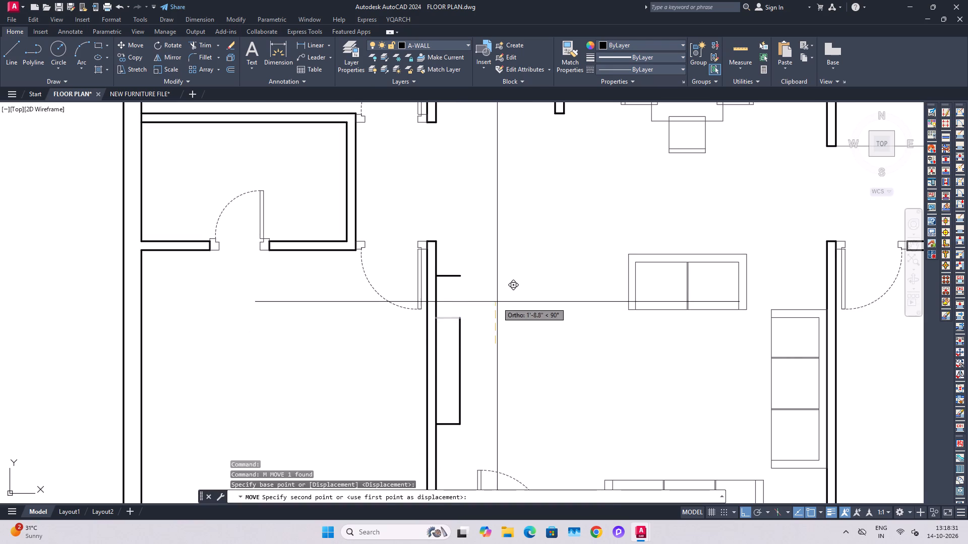
{"action": "left_click", "coordinate": [497, 302]}
Move the wall unit's lower end line down about 1'-5".
{"action": "middle_click_drag", "start_coordinate": [464, 436], "coordinate": [486, 368]}
{"action": "scroll", "coordinate": [470, 371], "scroll_direction": "up", "scroll_amount": 1}
{"action": "left_click", "coordinate": [466, 359]}
{"action": "left_click", "coordinate": [471, 333]}
{"action": "left_click", "coordinate": [469, 349]}
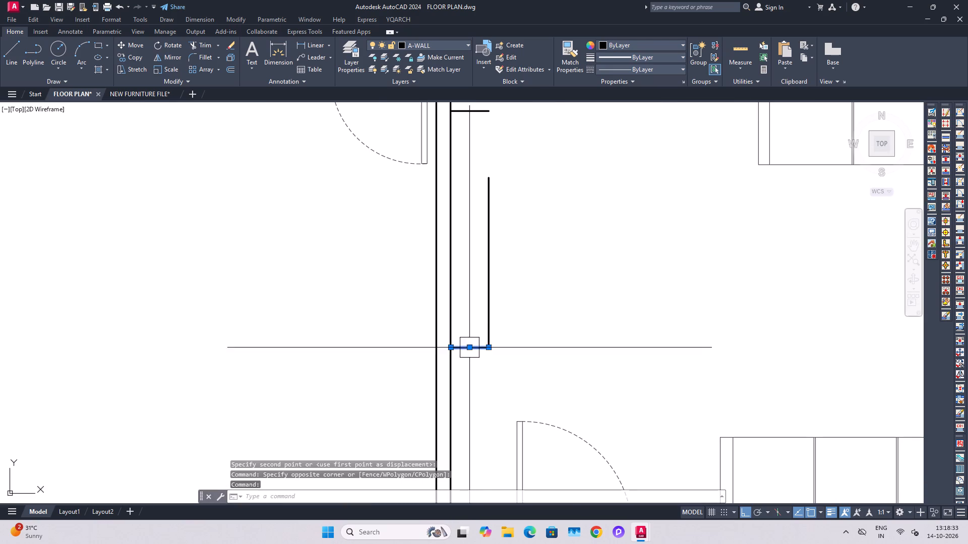
{"action": "key", "text": "m"}
{"action": "key", "text": "space"}
{"action": "left_click", "coordinate": [554, 309]}
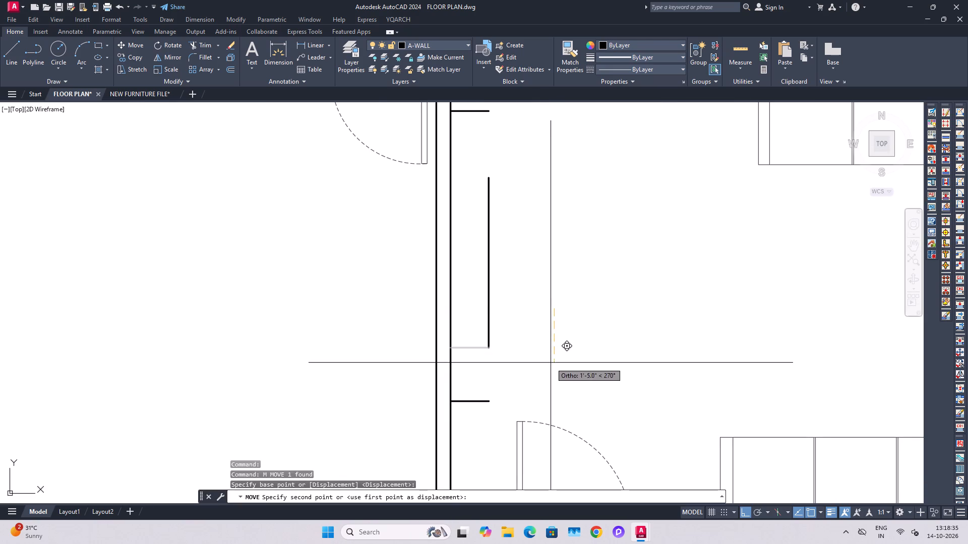
{"action": "left_click", "coordinate": [551, 363]}
{"action": "key", "text": "Escape"}
{"action": "key", "text": "Escape"}
Fillet the wall unit's lower outer corner with the 1" radius.
{"action": "key", "text": "f"}
{"action": "key", "text": "space"}
{"action": "left_click", "coordinate": [458, 400]}
{"action": "left_click", "coordinate": [487, 339]}
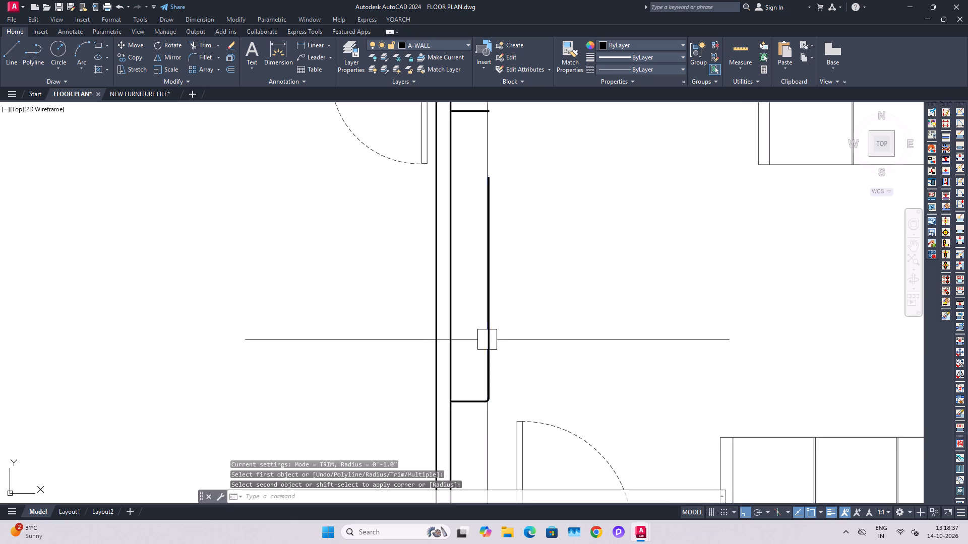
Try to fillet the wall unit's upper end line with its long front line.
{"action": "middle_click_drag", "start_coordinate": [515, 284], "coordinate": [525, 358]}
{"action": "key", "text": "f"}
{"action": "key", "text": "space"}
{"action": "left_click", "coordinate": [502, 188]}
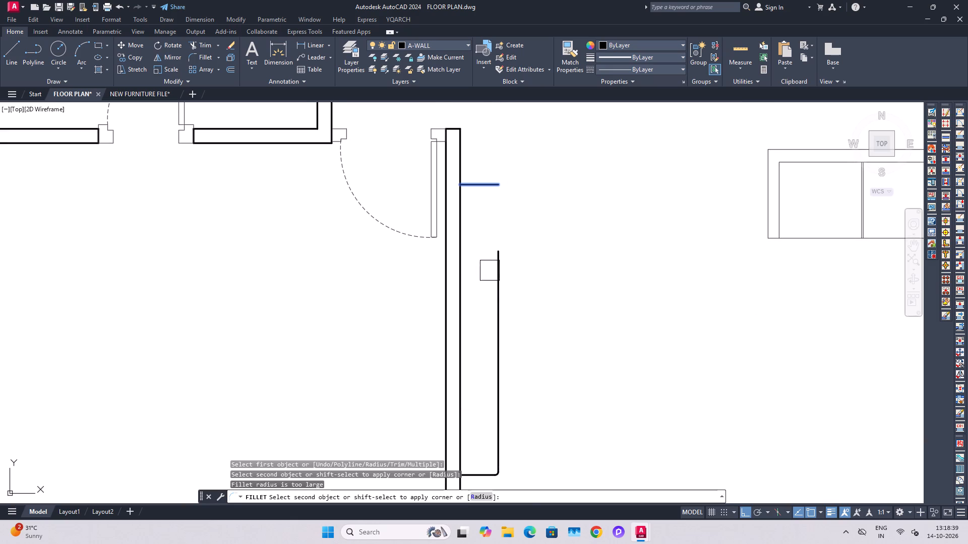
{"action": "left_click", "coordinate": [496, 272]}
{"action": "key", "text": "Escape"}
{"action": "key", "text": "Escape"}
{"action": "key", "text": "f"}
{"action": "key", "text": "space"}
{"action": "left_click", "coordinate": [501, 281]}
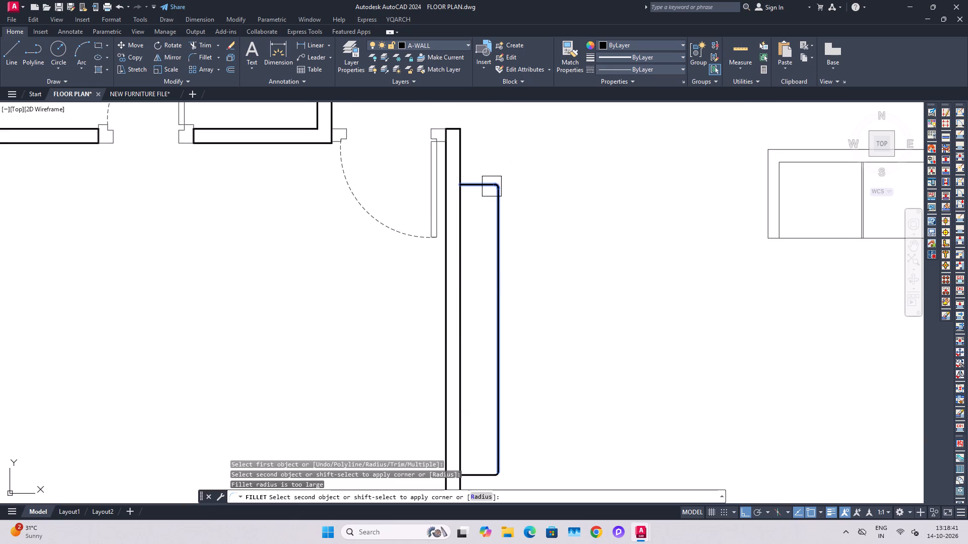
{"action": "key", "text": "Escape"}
Fillet the wall unit's upper outer corner with the 1" radius to close its outline.
{"action": "key", "text": "f"}
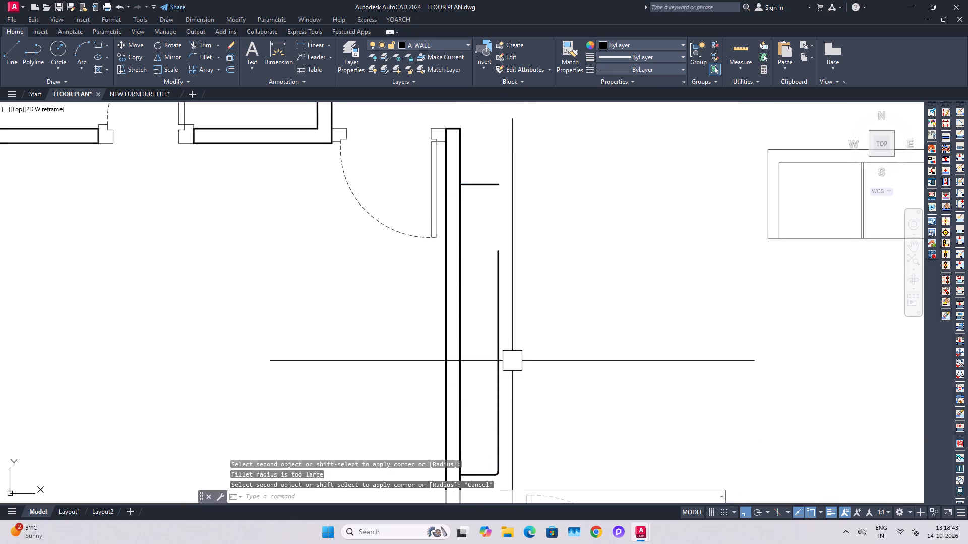
{"action": "key", "text": "space"}
{"action": "left_click_drag", "start_coordinate": [500, 331], "coordinate": [503, 302]}
{"action": "left_click", "coordinate": [490, 189]}
{"action": "key", "text": "Escape"}
{"action": "key", "text": "Escape"}
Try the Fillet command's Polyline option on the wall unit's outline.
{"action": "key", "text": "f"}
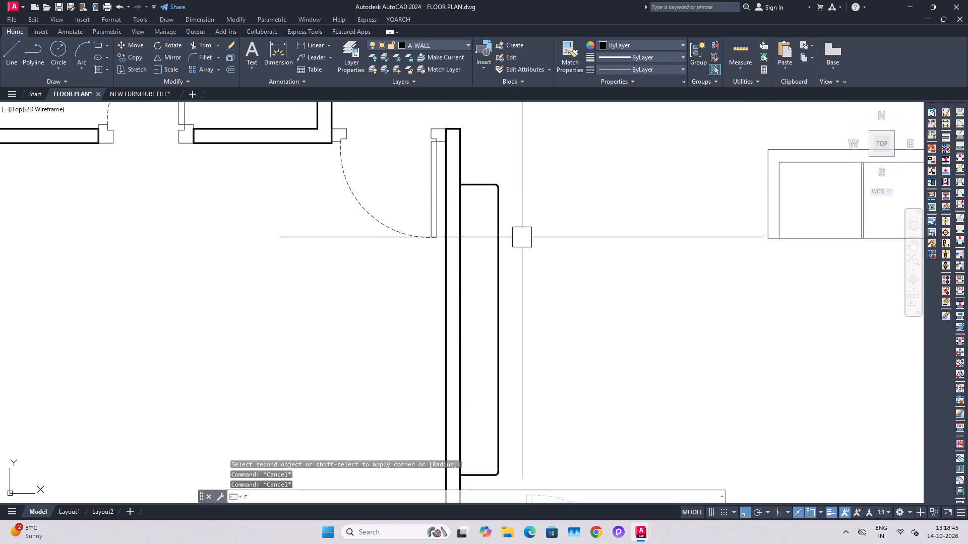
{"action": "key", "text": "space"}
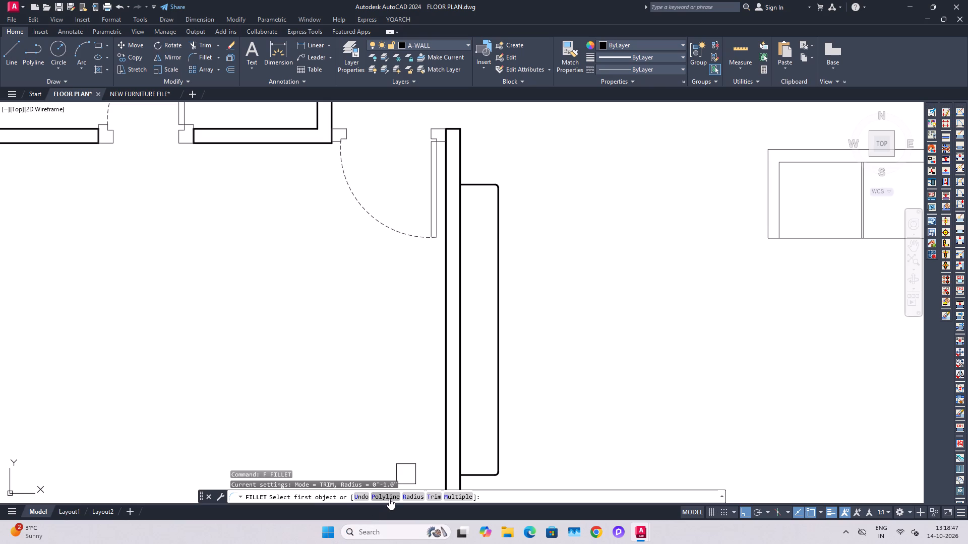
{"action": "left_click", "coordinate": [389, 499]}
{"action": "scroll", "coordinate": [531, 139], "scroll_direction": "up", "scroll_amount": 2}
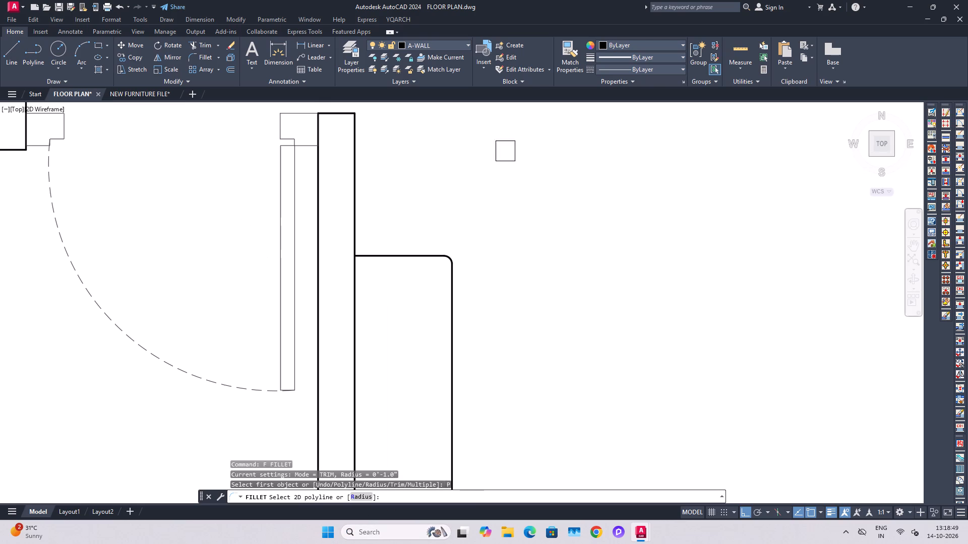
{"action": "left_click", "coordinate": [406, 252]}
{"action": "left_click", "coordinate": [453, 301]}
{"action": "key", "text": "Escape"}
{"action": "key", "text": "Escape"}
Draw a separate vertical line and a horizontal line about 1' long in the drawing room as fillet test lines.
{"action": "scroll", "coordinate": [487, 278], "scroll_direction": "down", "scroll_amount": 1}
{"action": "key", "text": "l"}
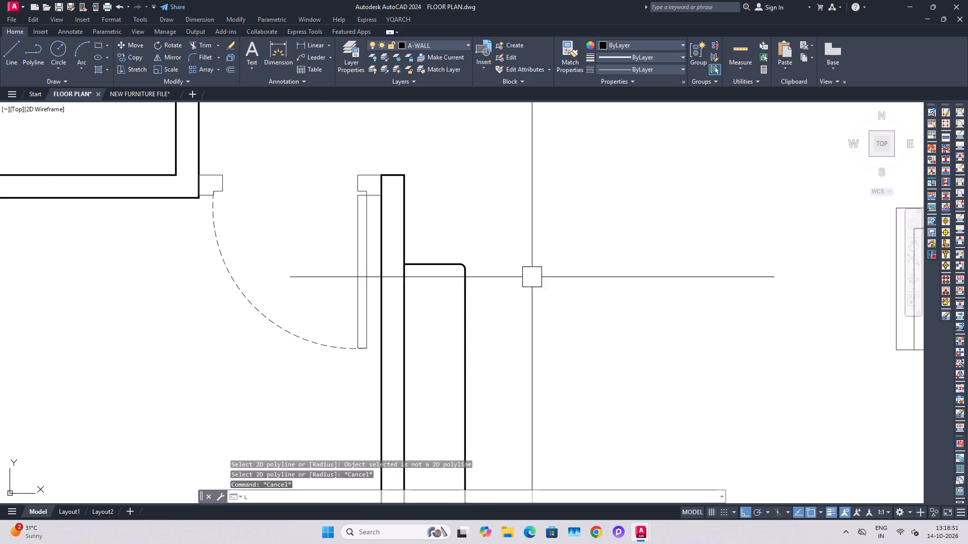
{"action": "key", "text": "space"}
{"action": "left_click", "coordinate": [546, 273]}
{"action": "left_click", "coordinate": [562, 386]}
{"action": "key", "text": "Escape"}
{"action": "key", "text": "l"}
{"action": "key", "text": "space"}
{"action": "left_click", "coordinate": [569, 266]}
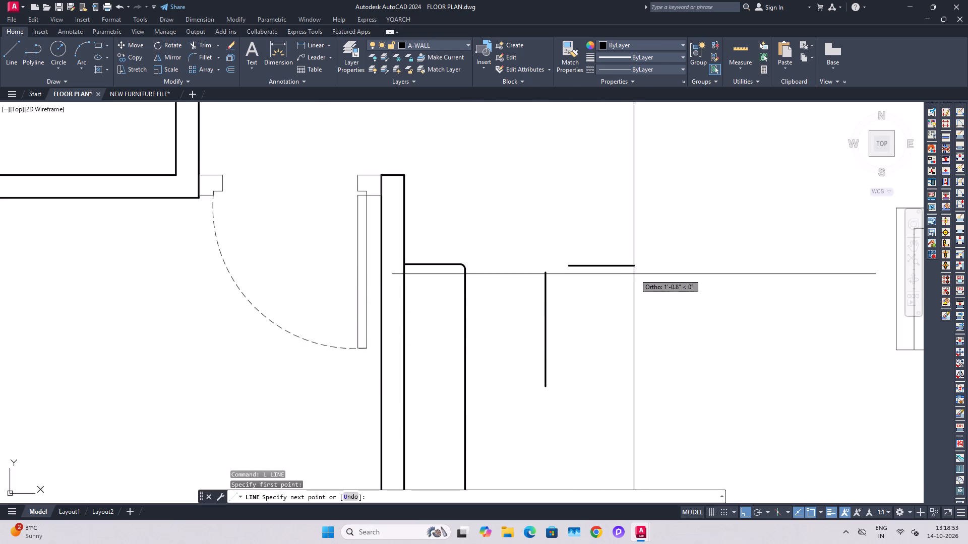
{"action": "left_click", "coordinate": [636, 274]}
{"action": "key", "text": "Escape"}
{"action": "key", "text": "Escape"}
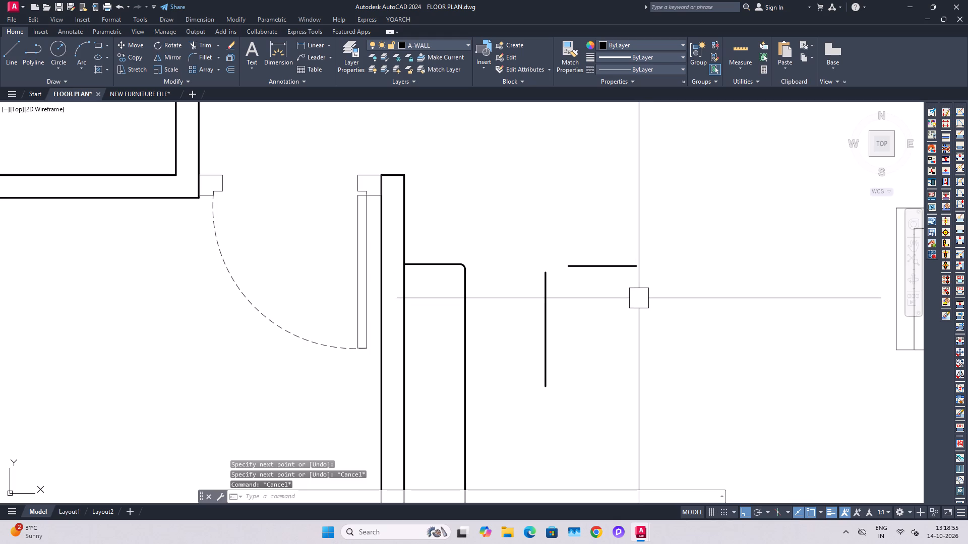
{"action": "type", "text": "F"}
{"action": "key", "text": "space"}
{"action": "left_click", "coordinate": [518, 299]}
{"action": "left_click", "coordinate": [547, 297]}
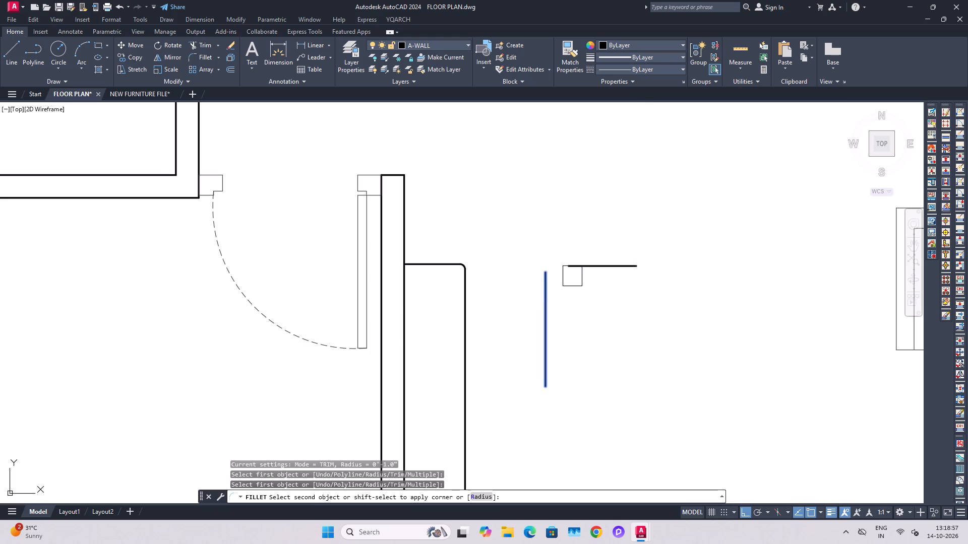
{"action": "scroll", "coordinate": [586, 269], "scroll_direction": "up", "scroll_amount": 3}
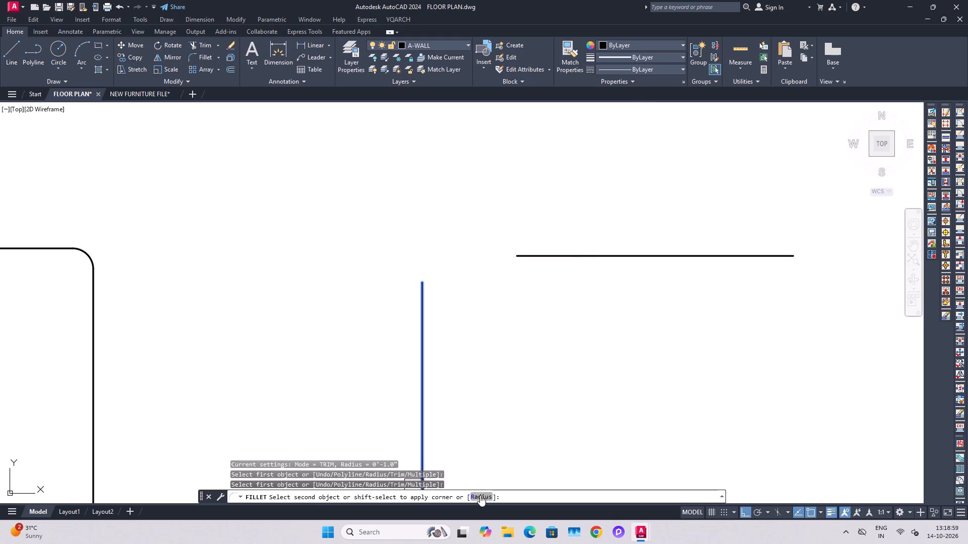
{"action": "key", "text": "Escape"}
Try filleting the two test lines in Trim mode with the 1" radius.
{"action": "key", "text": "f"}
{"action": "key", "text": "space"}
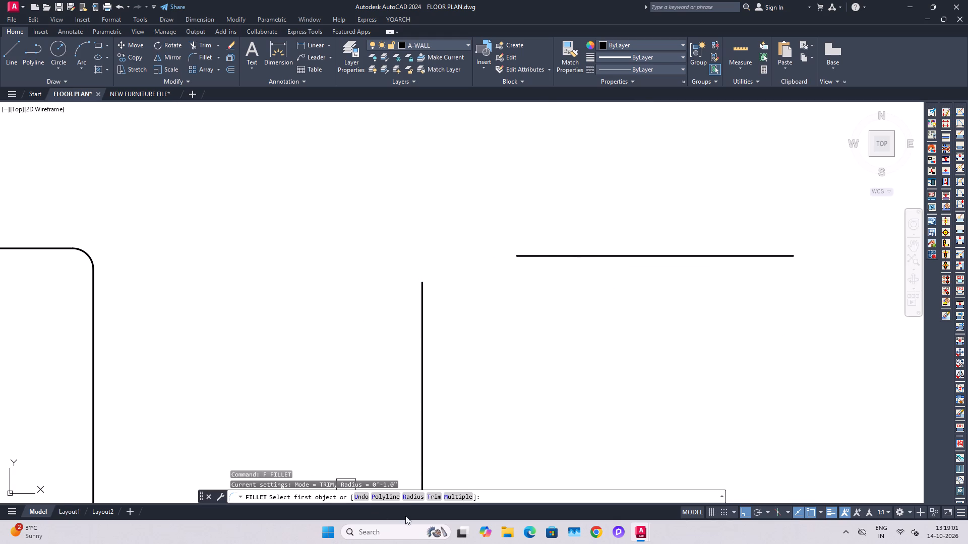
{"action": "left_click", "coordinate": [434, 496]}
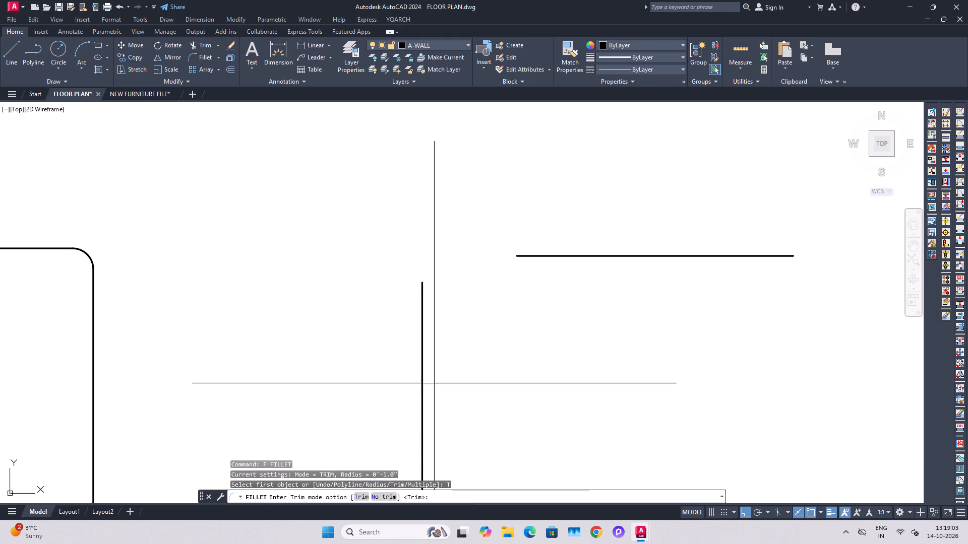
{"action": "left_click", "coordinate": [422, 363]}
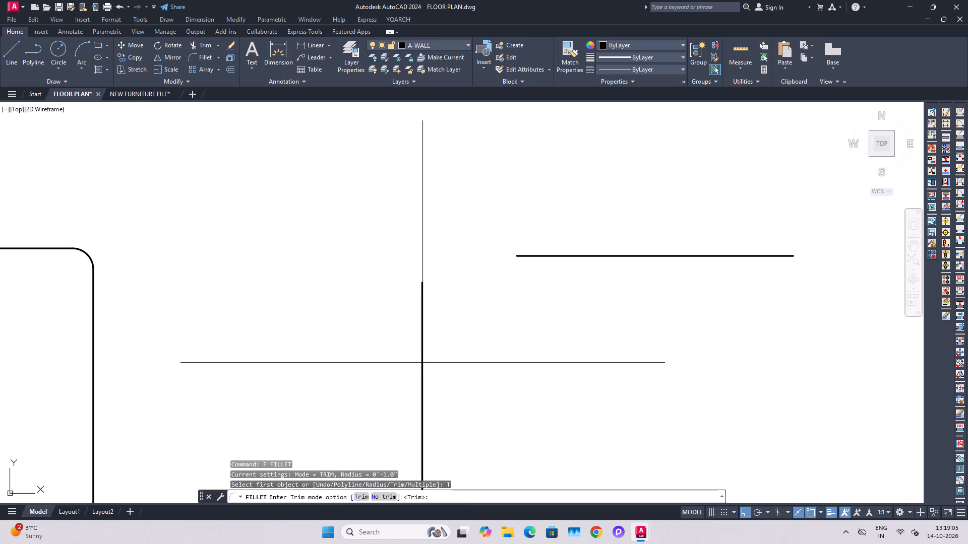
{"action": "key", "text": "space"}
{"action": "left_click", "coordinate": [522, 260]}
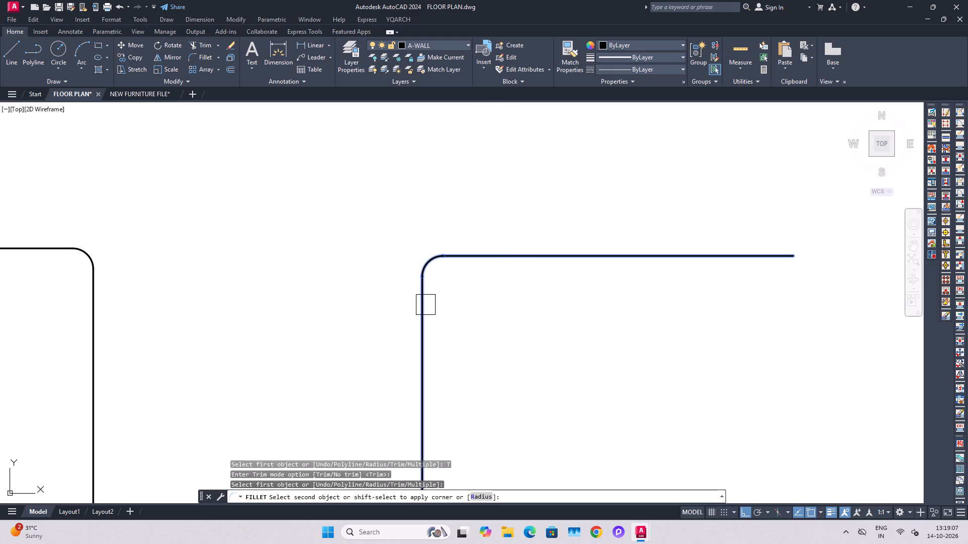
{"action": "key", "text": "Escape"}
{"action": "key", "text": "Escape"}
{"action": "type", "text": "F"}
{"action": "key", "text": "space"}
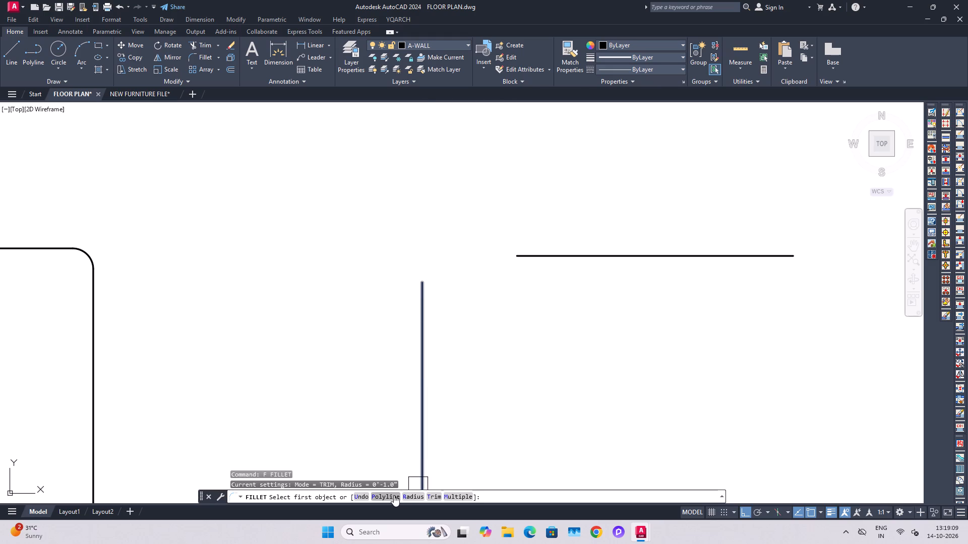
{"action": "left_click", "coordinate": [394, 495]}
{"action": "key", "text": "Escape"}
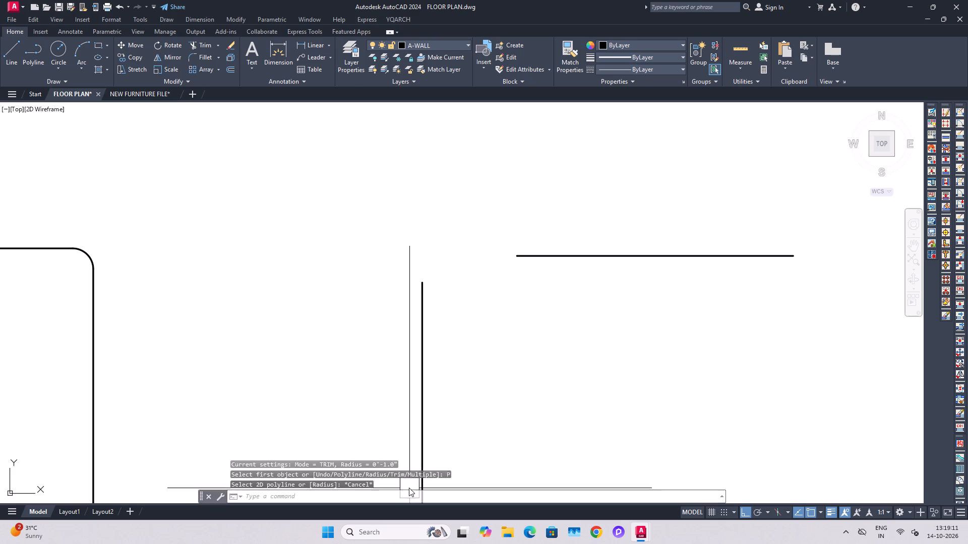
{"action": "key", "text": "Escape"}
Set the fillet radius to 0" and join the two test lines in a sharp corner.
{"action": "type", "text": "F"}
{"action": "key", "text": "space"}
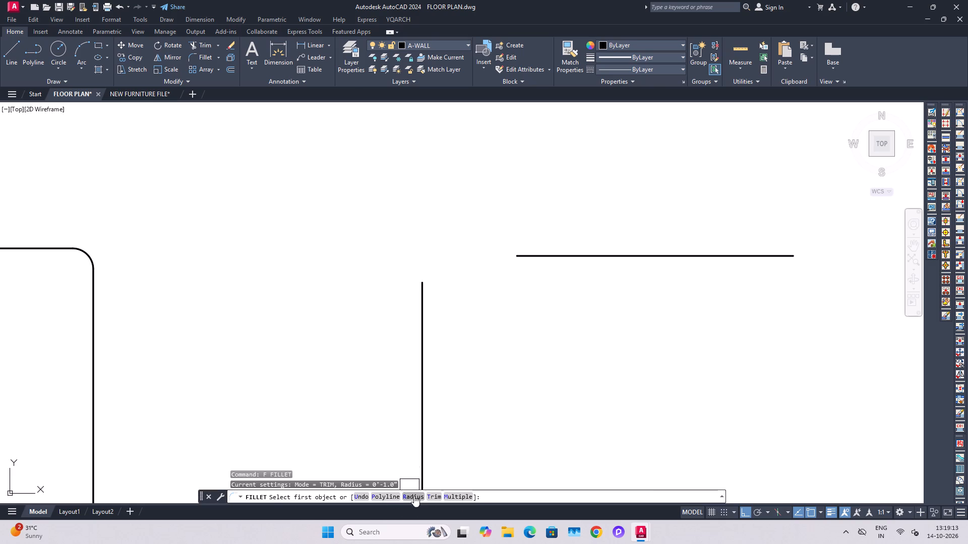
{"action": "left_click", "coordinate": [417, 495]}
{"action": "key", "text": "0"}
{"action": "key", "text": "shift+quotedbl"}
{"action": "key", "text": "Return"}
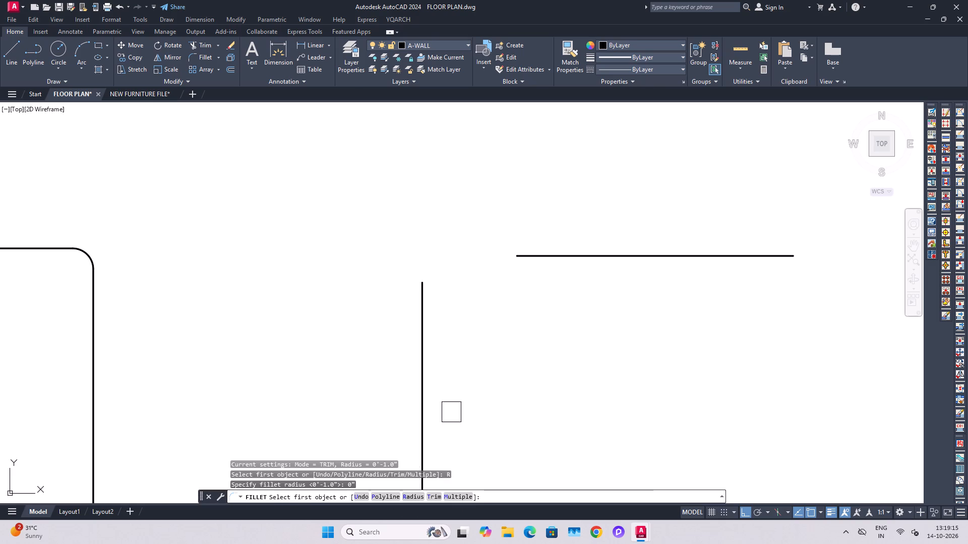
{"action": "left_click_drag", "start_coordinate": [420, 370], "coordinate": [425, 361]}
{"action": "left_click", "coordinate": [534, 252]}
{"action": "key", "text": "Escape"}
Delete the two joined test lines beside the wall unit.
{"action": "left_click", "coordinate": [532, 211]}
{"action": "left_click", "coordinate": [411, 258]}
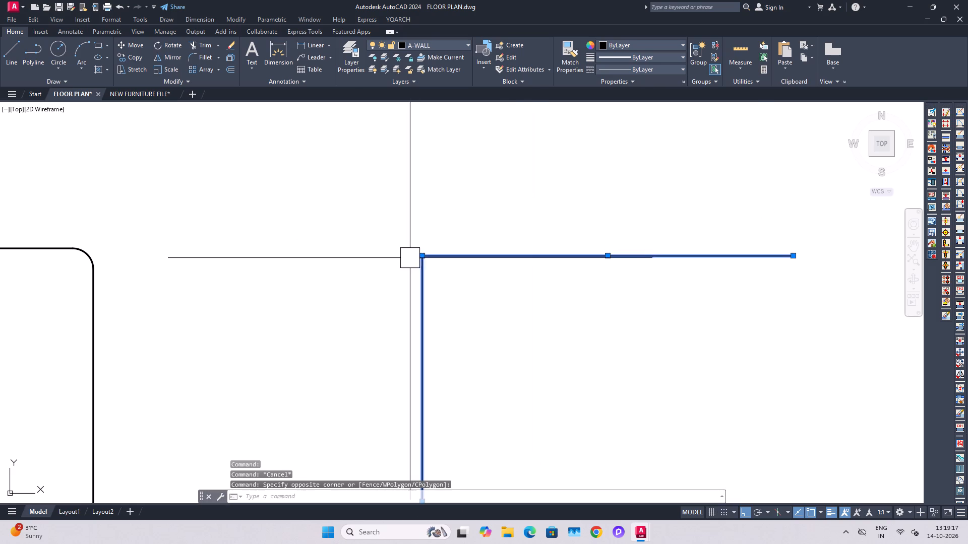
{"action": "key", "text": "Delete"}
Match the wall unit's outline to the properties of the thin kitchen counter line.
{"action": "scroll", "coordinate": [428, 282], "scroll_direction": "down", "scroll_amount": 3}
{"action": "middle_click_drag", "start_coordinate": [482, 365], "coordinate": [472, 296]}
{"action": "scroll", "coordinate": [470, 257], "scroll_direction": "down", "scroll_amount": 2}
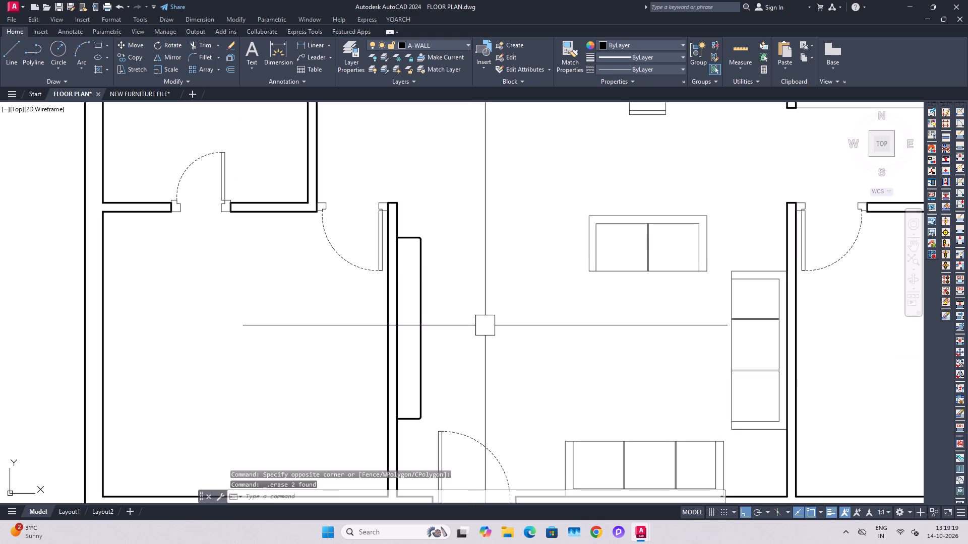
{"action": "scroll", "coordinate": [484, 318], "scroll_direction": "down", "scroll_amount": 1}
{"action": "middle_click_drag", "start_coordinate": [550, 205], "coordinate": [518, 339]}
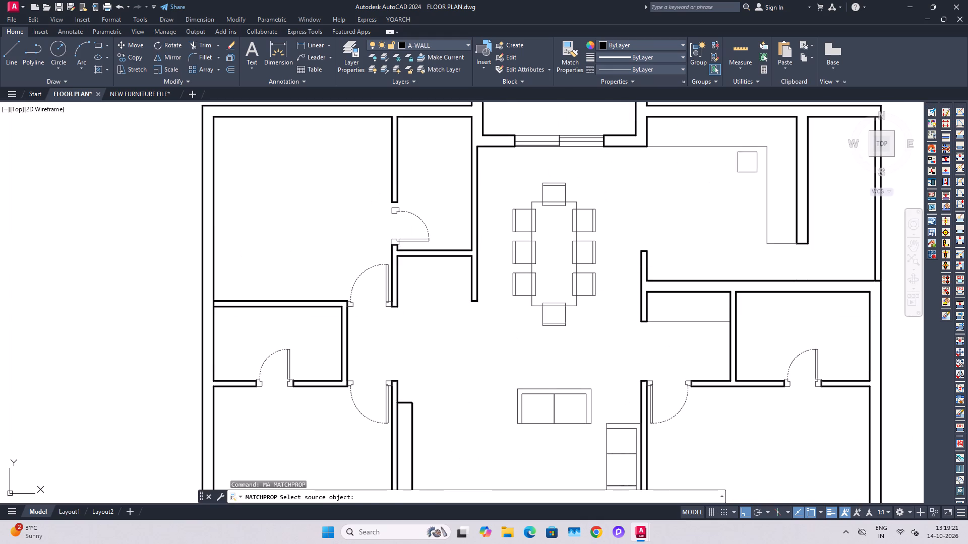
{"action": "left_click", "coordinate": [755, 154]}
{"action": "middle_click_drag", "start_coordinate": [371, 382], "coordinate": [469, 245]}
{"action": "left_click_drag", "start_coordinate": [541, 254], "coordinate": [541, 263]}
{"action": "left_click", "coordinate": [503, 388]}
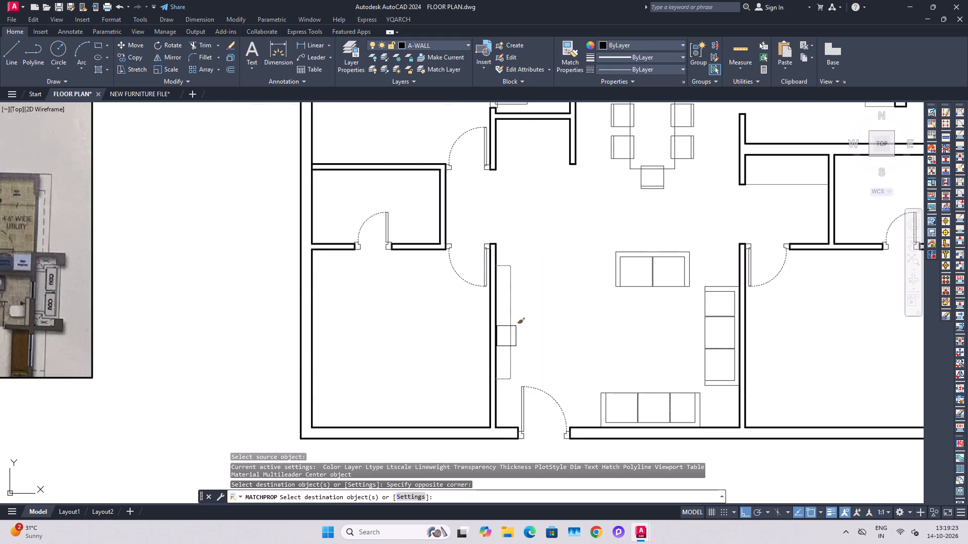
{"action": "scroll", "coordinate": [517, 230], "scroll_direction": "up", "scroll_amount": 2}
{"action": "key", "text": "Escape"}
{"action": "key", "text": "Escape"}
{"action": "middle_click_drag", "start_coordinate": [518, 322], "coordinate": [470, 302]}
Save the drawing.
{"action": "key", "text": "ctrl+s"}
Draw a rectangle for a corner table in the drawing room's lower corner between the two three-seat sofas.
{"action": "scroll", "coordinate": [450, 255], "scroll_direction": "down", "scroll_amount": 1}
{"action": "middle_click_drag", "start_coordinate": [529, 326], "coordinate": [462, 305]}
{"action": "scroll", "coordinate": [463, 300], "scroll_direction": "down", "scroll_amount": 2}
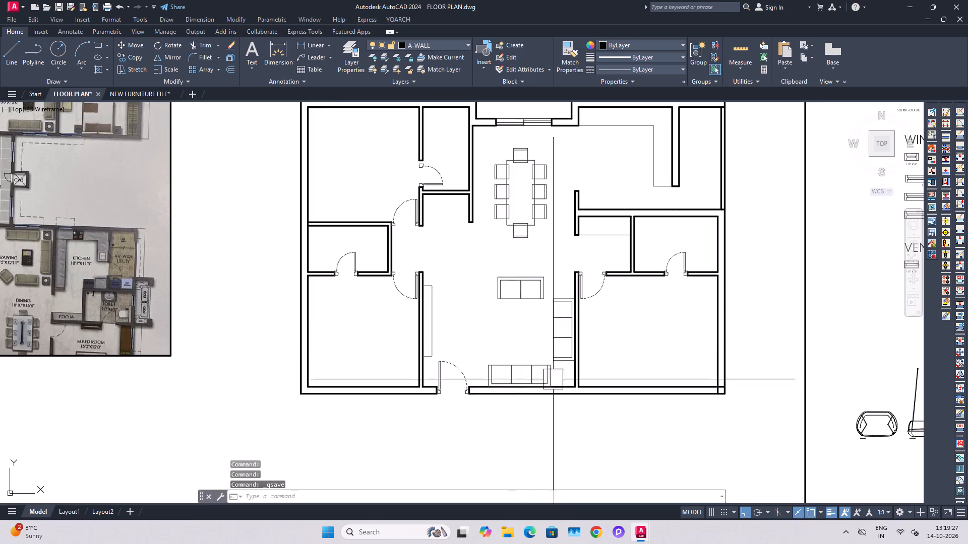
{"action": "scroll", "coordinate": [564, 393], "scroll_direction": "up", "scroll_amount": 2}
{"action": "key", "text": "r"}
{"action": "type", "text": "ec"}
{"action": "key", "text": "space"}
{"action": "scroll", "coordinate": [563, 362], "scroll_direction": "up", "scroll_amount": 1}
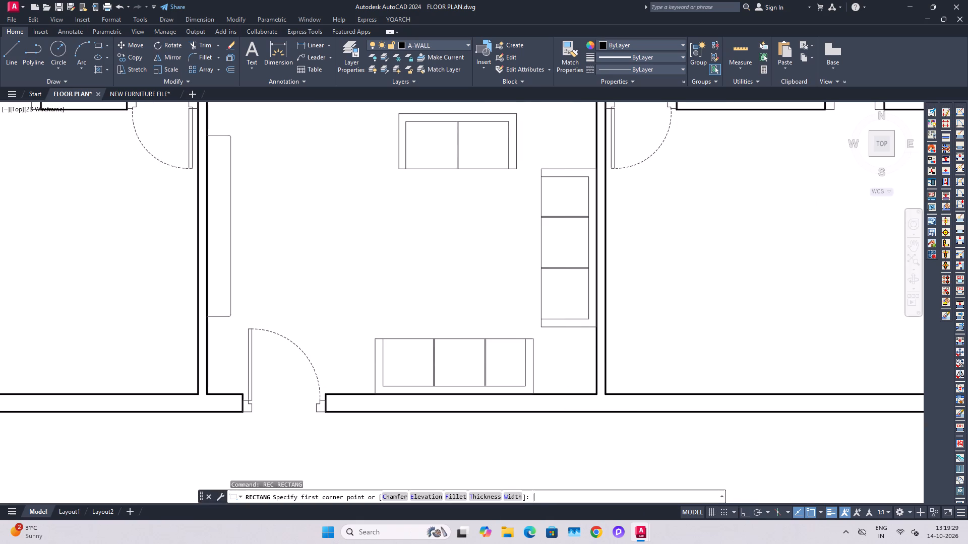
{"action": "key", "text": "Escape"}
{"action": "key", "text": "r"}
{"action": "type", "text": "ec"}
{"action": "key", "text": "space"}
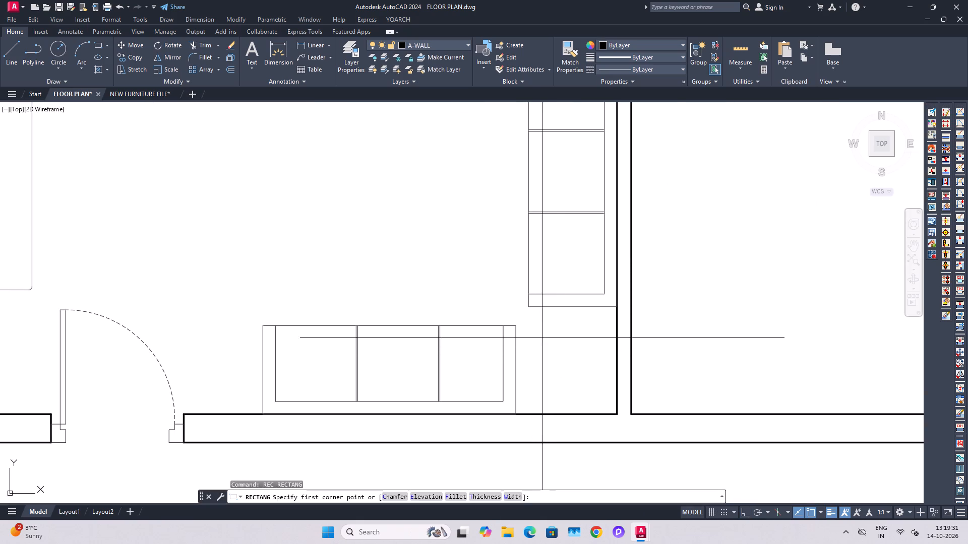
{"action": "left_click", "coordinate": [534, 322]}
{"action": "left_click", "coordinate": [606, 403]}
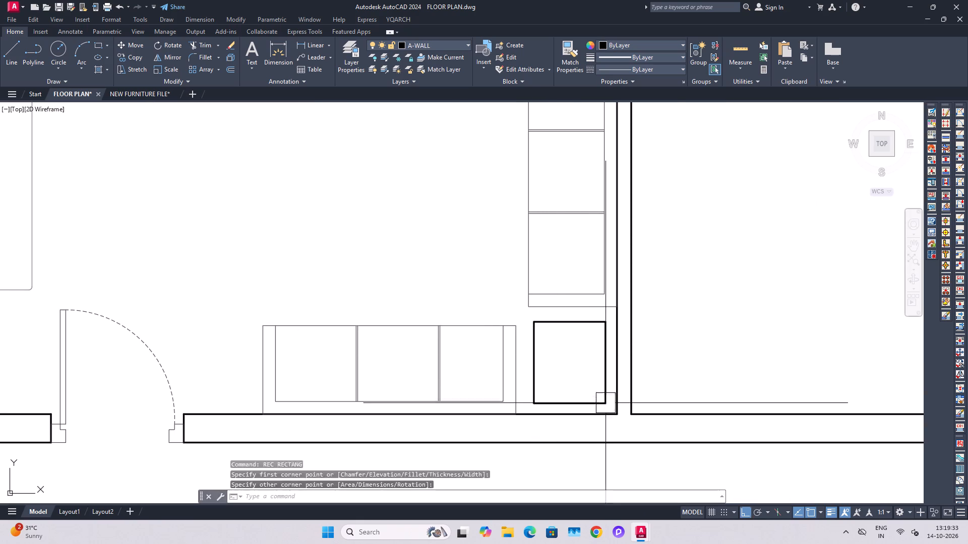
{"action": "key", "text": "Escape"}
{"action": "key", "text": "Escape"}
{"action": "key", "text": "Escape"}
Check the corner table's width with a linear dimension without placing it.
{"action": "left_click", "coordinate": [320, 44]}
{"action": "scroll", "coordinate": [537, 338], "scroll_direction": "up", "scroll_amount": 1}
{"action": "left_click", "coordinate": [532, 326]}
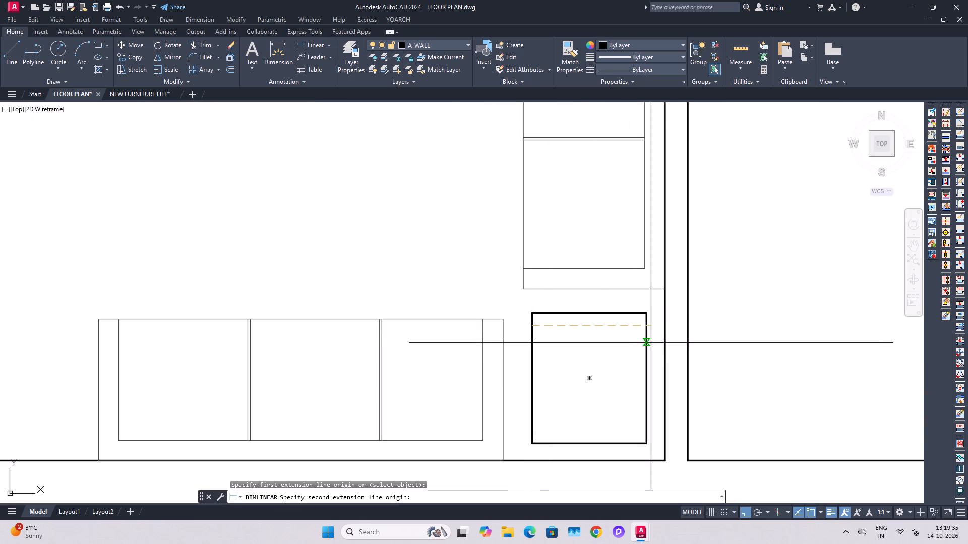
{"action": "left_click", "coordinate": [648, 330]}
{"action": "key", "text": "Escape"}
{"action": "key", "text": "Escape"}
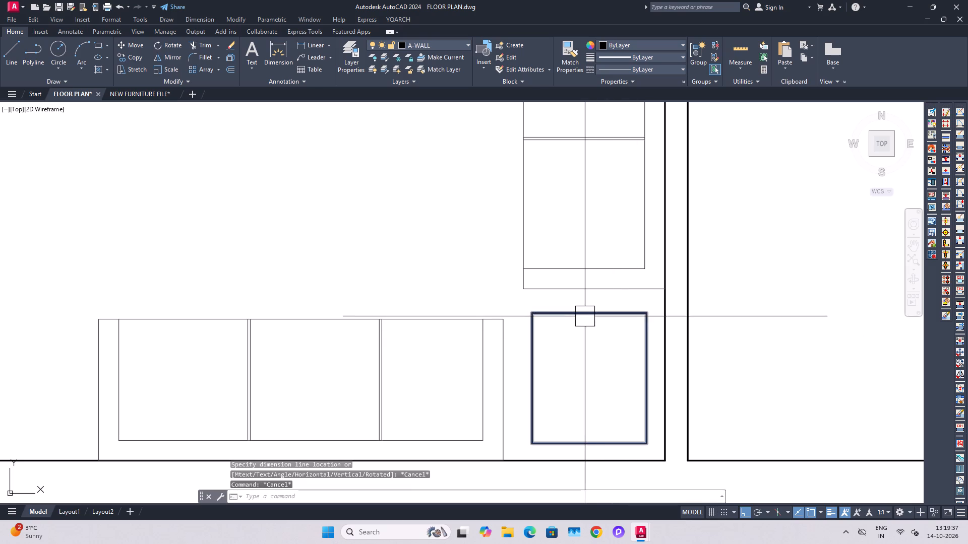
Match the corner table's rectangle to the properties of the lower three-seat sofa.
{"action": "key", "text": "m"}
{"action": "key", "text": "a"}
{"action": "key", "text": "space"}
{"action": "left_click", "coordinate": [483, 317]}
{"action": "left_click", "coordinate": [532, 327]}
{"action": "key", "text": "Escape"}
{"action": "key", "text": "Escape"}
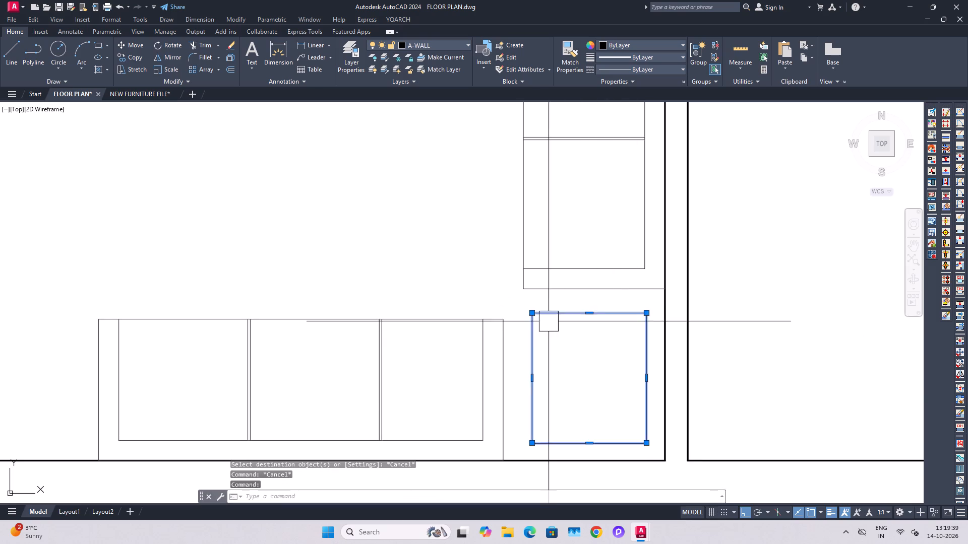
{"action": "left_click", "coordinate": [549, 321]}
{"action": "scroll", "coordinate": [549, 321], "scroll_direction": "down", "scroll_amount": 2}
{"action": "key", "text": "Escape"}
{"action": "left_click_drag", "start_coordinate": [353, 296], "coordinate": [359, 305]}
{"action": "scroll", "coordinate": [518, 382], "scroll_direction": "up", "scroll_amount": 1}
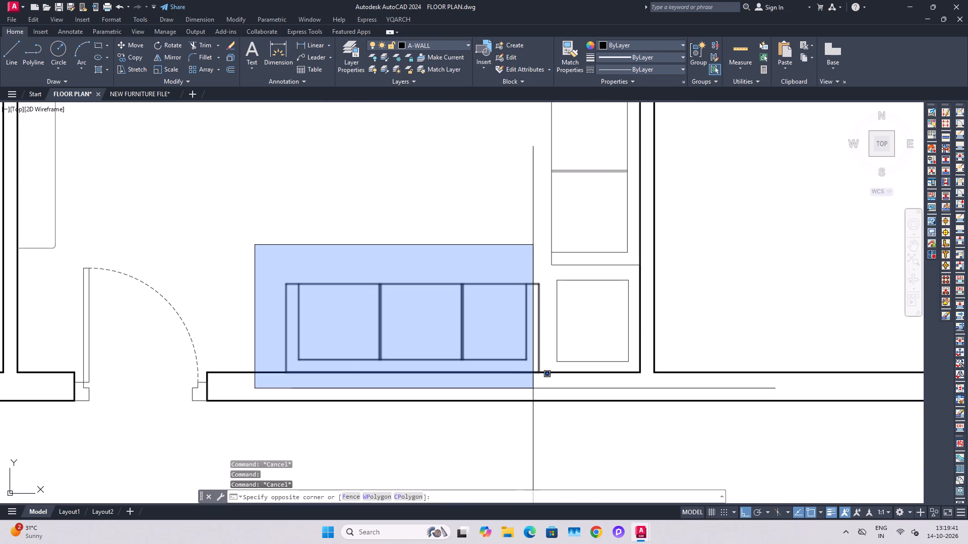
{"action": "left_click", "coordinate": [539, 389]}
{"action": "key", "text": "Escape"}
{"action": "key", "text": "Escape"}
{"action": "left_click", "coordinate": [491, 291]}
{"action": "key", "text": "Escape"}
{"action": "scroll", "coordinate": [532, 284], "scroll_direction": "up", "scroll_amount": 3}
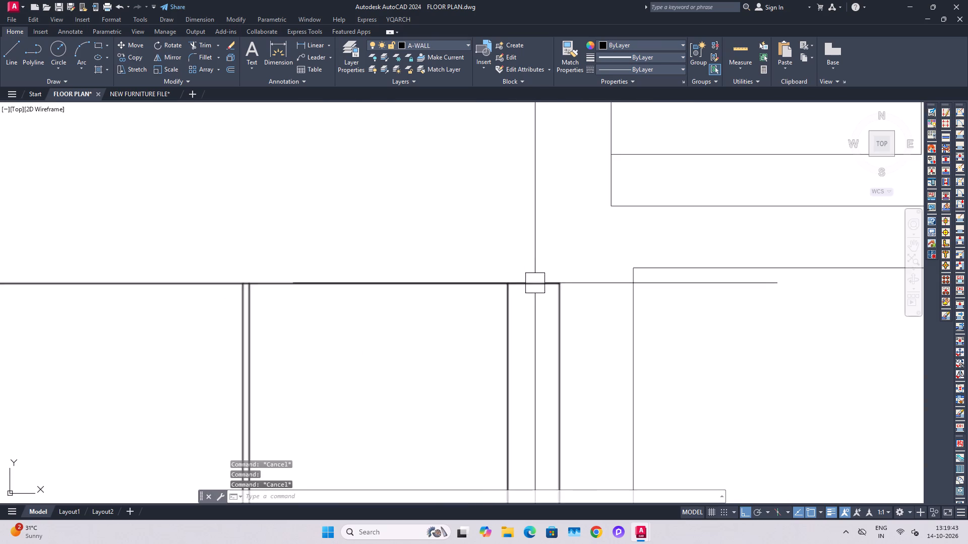
Move the lower corner table slightly left, toward the lower three-seat sofa in the drawing room.
{"action": "left_click", "coordinate": [535, 283]}
{"action": "key", "text": "Escape"}
{"action": "scroll", "coordinate": [596, 315], "scroll_direction": "down", "scroll_amount": 1}
{"action": "scroll", "coordinate": [686, 320], "scroll_direction": "down", "scroll_amount": 2}
{"action": "left_click", "coordinate": [652, 329]}
{"action": "key", "text": "m"}
{"action": "key", "text": "space"}
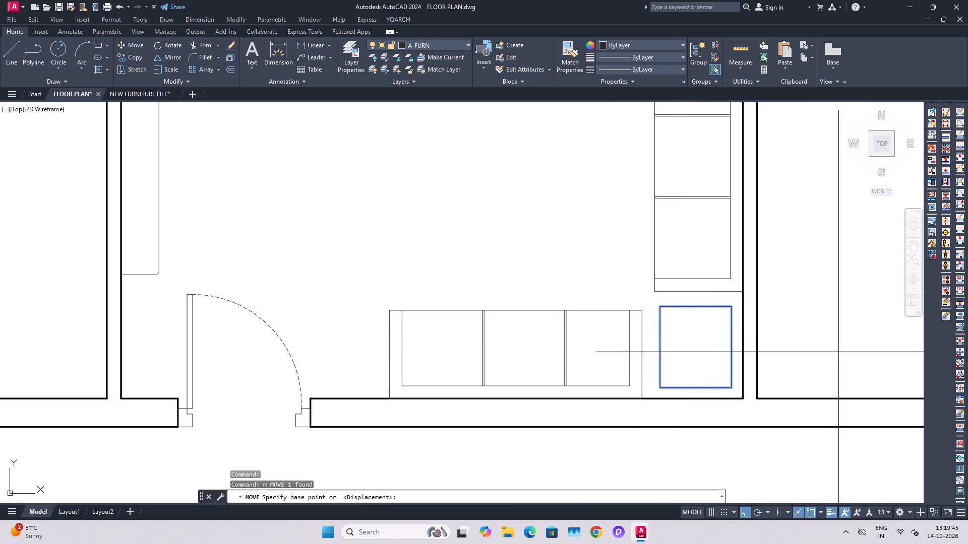
{"action": "left_click", "coordinate": [838, 352]}
{"action": "left_click", "coordinate": [835, 351]}
Copy the corner table straight up to the space above the vertical three-seat sofa.
{"action": "left_click", "coordinate": [719, 379]}
{"action": "type", "text": "xc"}
{"action": "type", "text": "o"}
{"action": "key", "text": "space"}
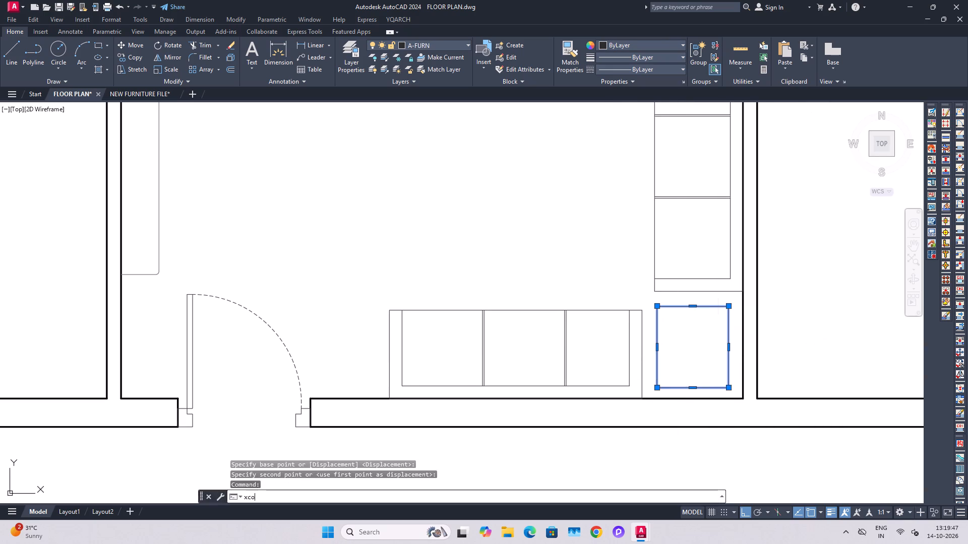
{"action": "left_click", "coordinate": [716, 380]}
{"action": "key", "text": "c"}
{"action": "key", "text": "o"}
{"action": "key", "text": "space"}
{"action": "left_click", "coordinate": [709, 331]}
{"action": "middle_click_drag", "start_coordinate": [694, 239], "coordinate": [695, 487]}
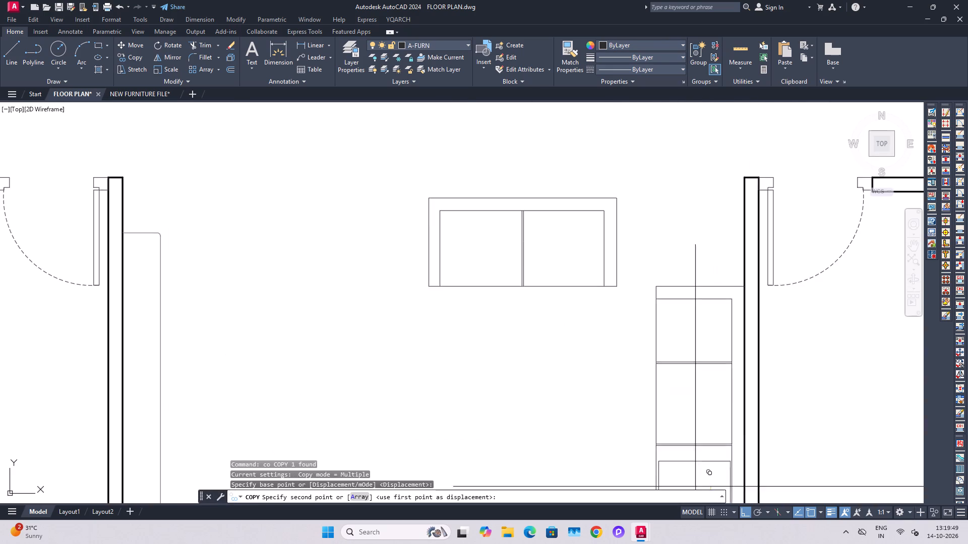
{"action": "scroll", "coordinate": [728, 354], "scroll_direction": "down", "scroll_amount": 1}
{"action": "left_click", "coordinate": [708, 266]}
{"action": "key", "text": "Escape"}
{"action": "key", "text": "Escape"}
Move the copied corner table about 4.6 inches left, toward the two-seat sofa.
{"action": "scroll", "coordinate": [680, 276], "scroll_direction": "up", "scroll_amount": 1}
{"action": "left_click", "coordinate": [683, 308]}
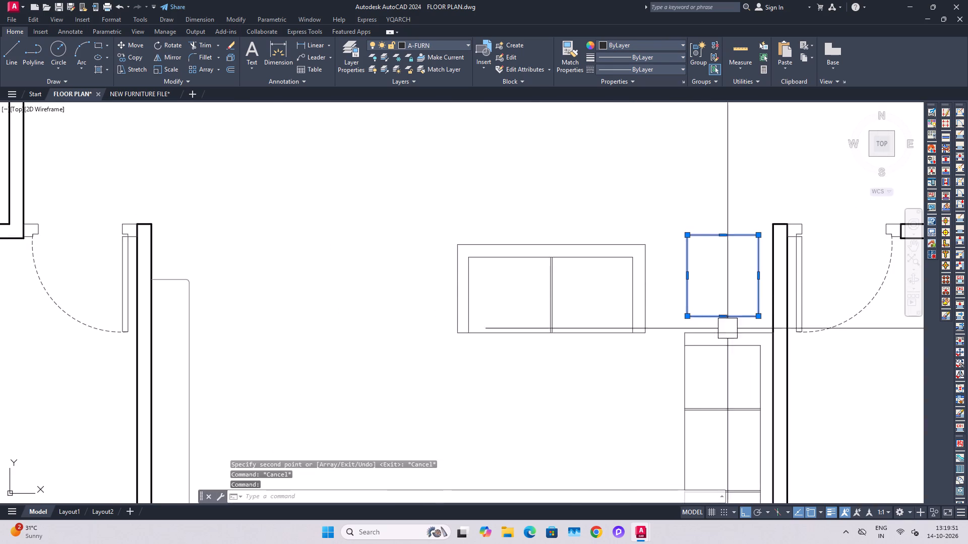
{"action": "key", "text": "m"}
{"action": "key", "text": "space"}
{"action": "left_click", "coordinate": [836, 378]}
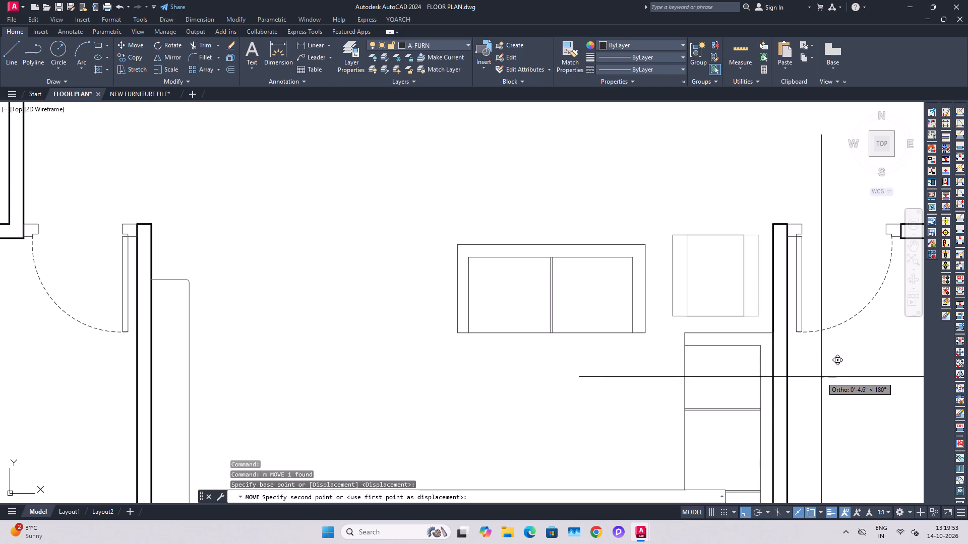
{"action": "left_click", "coordinate": [821, 377]}
Move the two-seat sofa slightly right, toward the upper corner table, level with the top of the vertical sofa.
{"action": "middle_click_drag", "start_coordinate": [766, 380], "coordinate": [725, 298]}
{"action": "scroll", "coordinate": [721, 300], "scroll_direction": "down", "scroll_amount": 2}
{"action": "scroll", "coordinate": [693, 270], "scroll_direction": "up", "scroll_amount": 2}
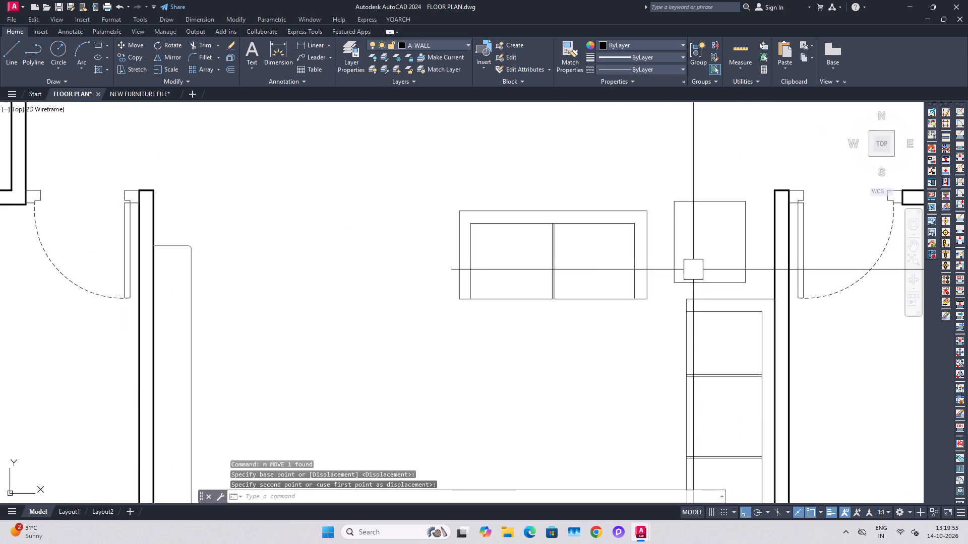
{"action": "left_click", "coordinate": [647, 282]}
{"action": "key", "text": "m"}
{"action": "key", "text": "space"}
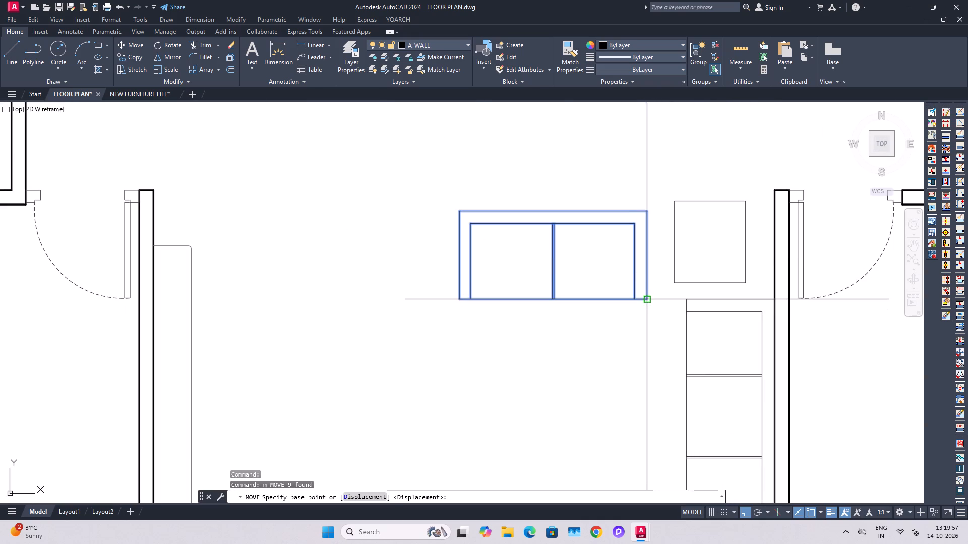
{"action": "left_click", "coordinate": [647, 301]}
{"action": "left_click", "coordinate": [663, 303]}
Move the upper corner table slightly down and right so it sits beside the two-seat sofa and above the vertical sofa.
{"action": "left_click", "coordinate": [731, 276]}
{"action": "type", "text": "m"}
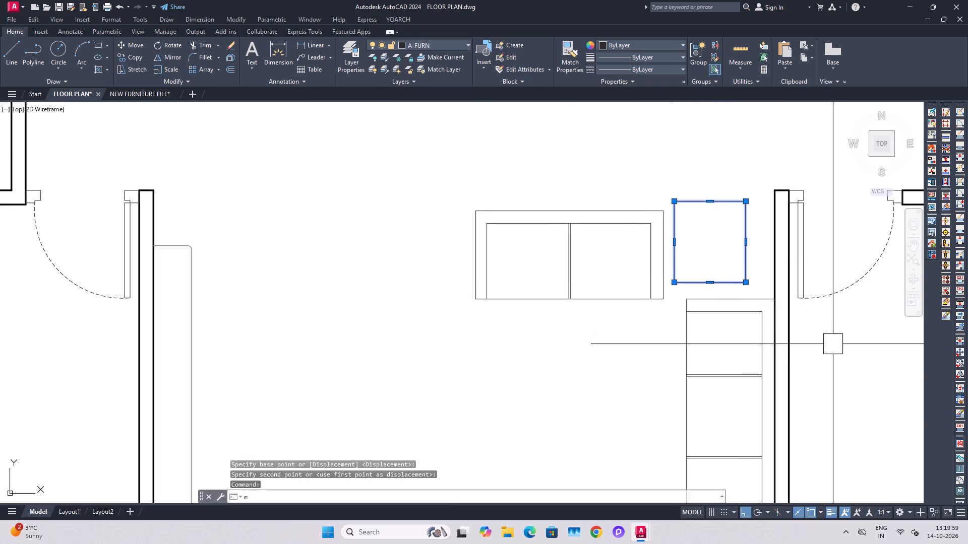
{"action": "key", "text": "space"}
{"action": "left_click", "coordinate": [833, 344]}
{"action": "left_click", "coordinate": [831, 354]}
{"action": "left_click", "coordinate": [743, 266]}
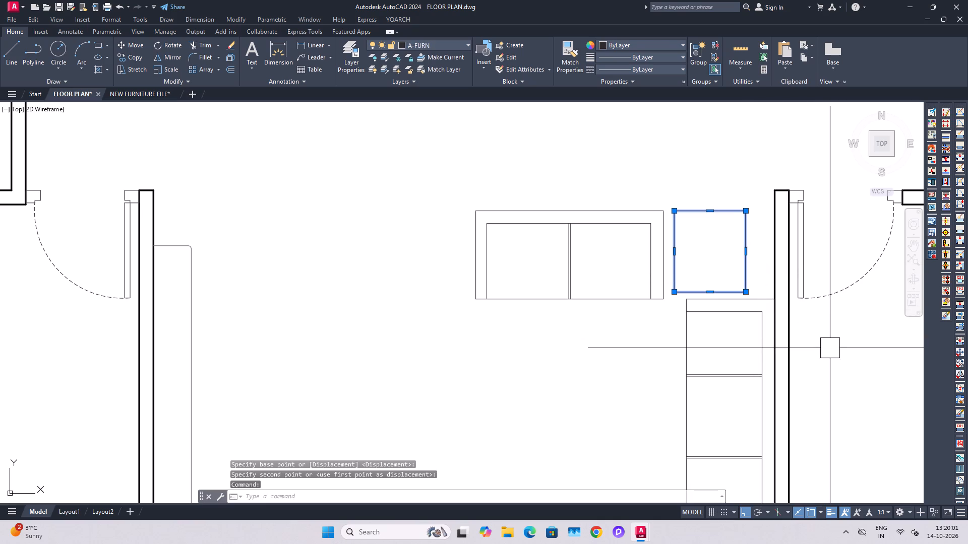
{"action": "key", "text": "comma"}
{"action": "key", "text": "m"}
{"action": "key", "text": "space"}
{"action": "left_click", "coordinate": [822, 351]}
{"action": "left_click", "coordinate": [836, 348]}
{"action": "key", "text": "m"}
{"action": "key", "text": "space"}
{"action": "left_click", "coordinate": [820, 355]}
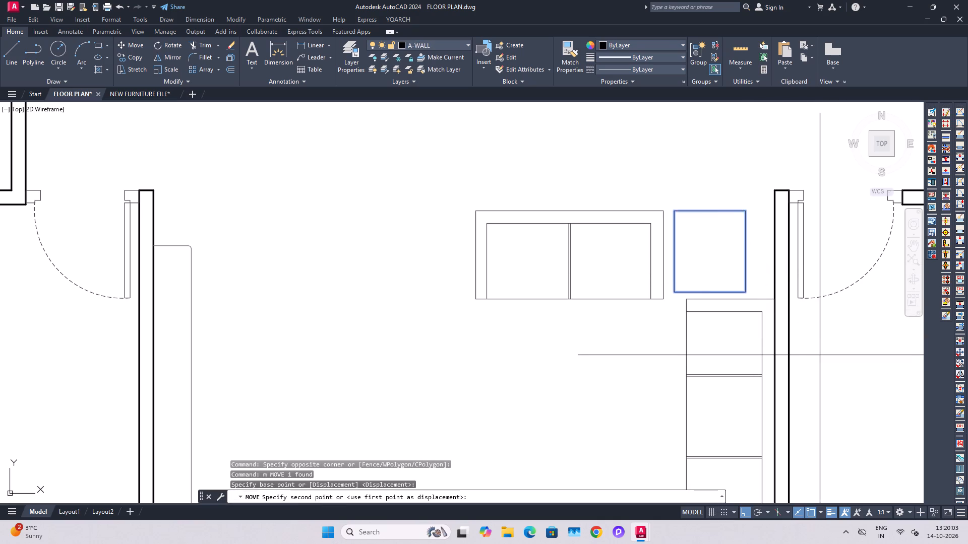
{"action": "left_click", "coordinate": [830, 354]}
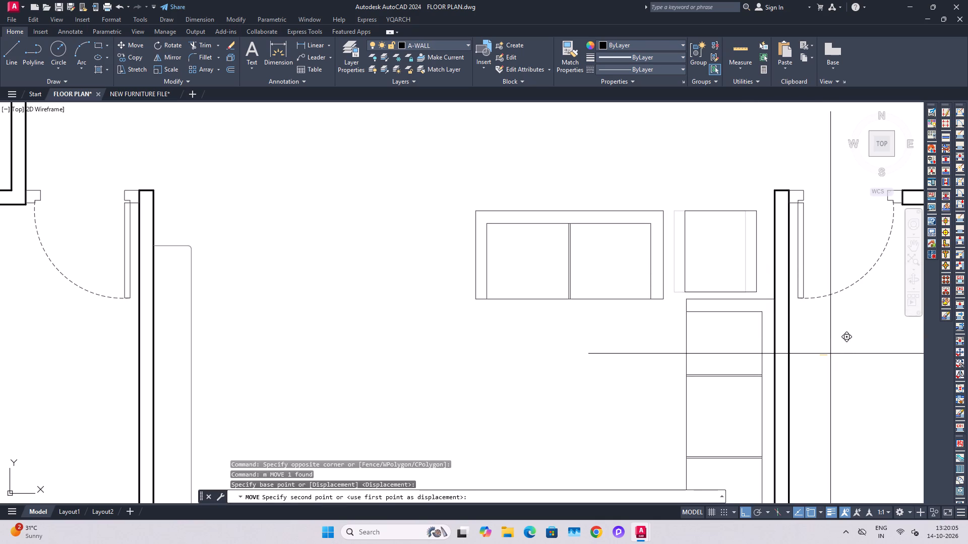
{"action": "key", "text": "Escape"}
Save the drawing.
{"action": "scroll", "coordinate": [662, 315], "scroll_direction": "down", "scroll_amount": 2}
{"action": "middle_click_drag", "start_coordinate": [691, 334], "coordinate": [666, 295]}
{"action": "middle_click_drag", "start_coordinate": [496, 306], "coordinate": [498, 314]}
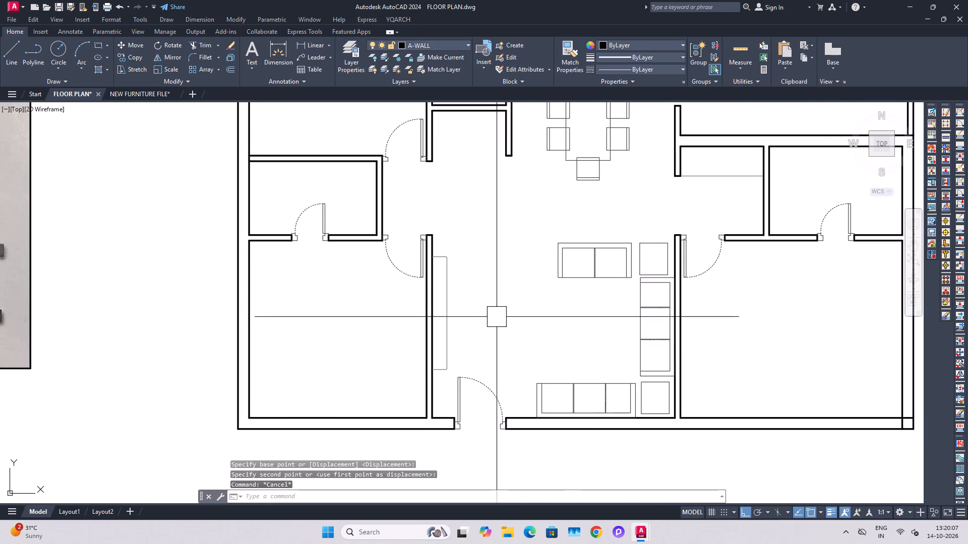
{"action": "key", "text": "ctrl+s"}
Draw a thin headboard rectangle along the lower edge of the library bed, spanning between its two side tables.
{"action": "scroll", "coordinate": [491, 304], "scroll_direction": "down", "scroll_amount": 2}
{"action": "middle_click_drag", "start_coordinate": [535, 292], "coordinate": [546, 327]}
{"action": "scroll", "coordinate": [495, 320], "scroll_direction": "down", "scroll_amount": 1}
{"action": "scroll", "coordinate": [783, 288], "scroll_direction": "up", "scroll_amount": 2}
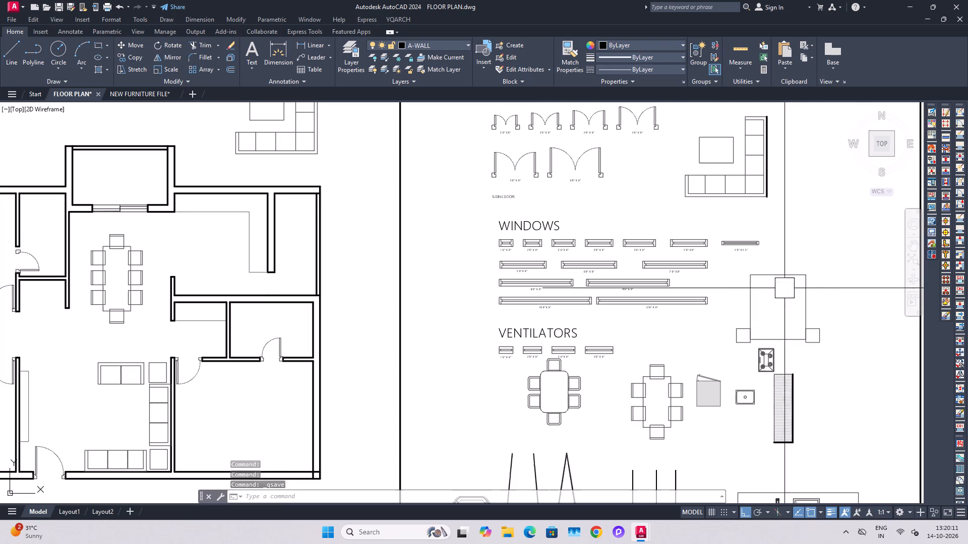
{"action": "left_click", "coordinate": [811, 305]}
{"action": "scroll", "coordinate": [759, 340], "scroll_direction": "up", "scroll_amount": 2}
{"action": "key", "text": "Escape"}
{"action": "middle_click_drag", "start_coordinate": [792, 361], "coordinate": [714, 358]}
{"action": "key", "text": "Escape"}
{"action": "key", "text": "r"}
{"action": "key", "text": "e"}
{"action": "key", "text": "c"}
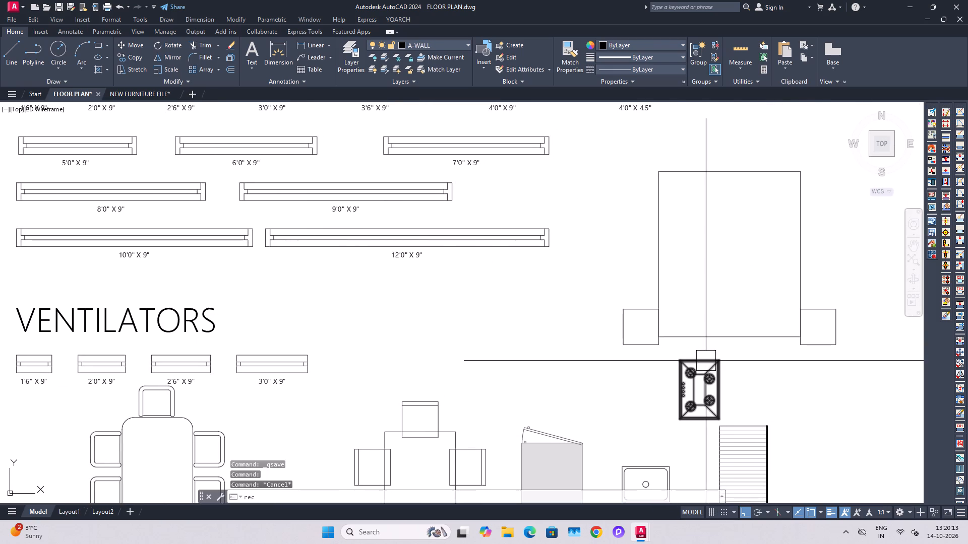
{"action": "key", "text": "space"}
{"action": "left_click", "coordinate": [660, 338]}
{"action": "left_click", "coordinate": [803, 345]}
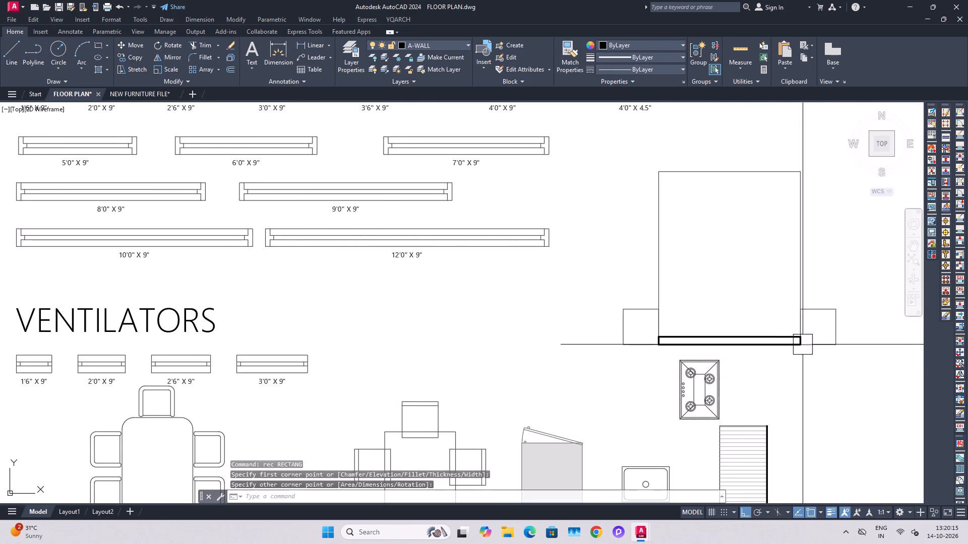
{"action": "key", "text": "Escape"}
{"action": "key", "text": "Escape"}
Match the headboard rectangle to the properties of the bed's right side table.
{"action": "key", "text": "m"}
{"action": "key", "text": "a"}
{"action": "key", "text": "space"}
{"action": "left_click", "coordinate": [836, 344]}
{"action": "left_click", "coordinate": [765, 336]}
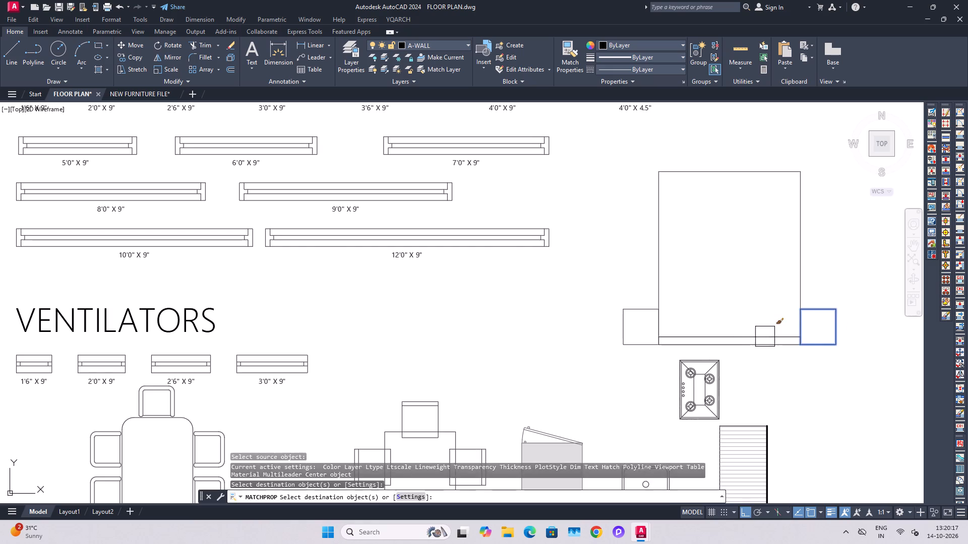
{"action": "key", "text": "Escape"}
{"action": "key", "text": "Escape"}
Define the library bed, its headboard and both side tables as a block named bed.
{"action": "left_click", "coordinate": [824, 171]}
{"action": "left_click", "coordinate": [623, 349]}
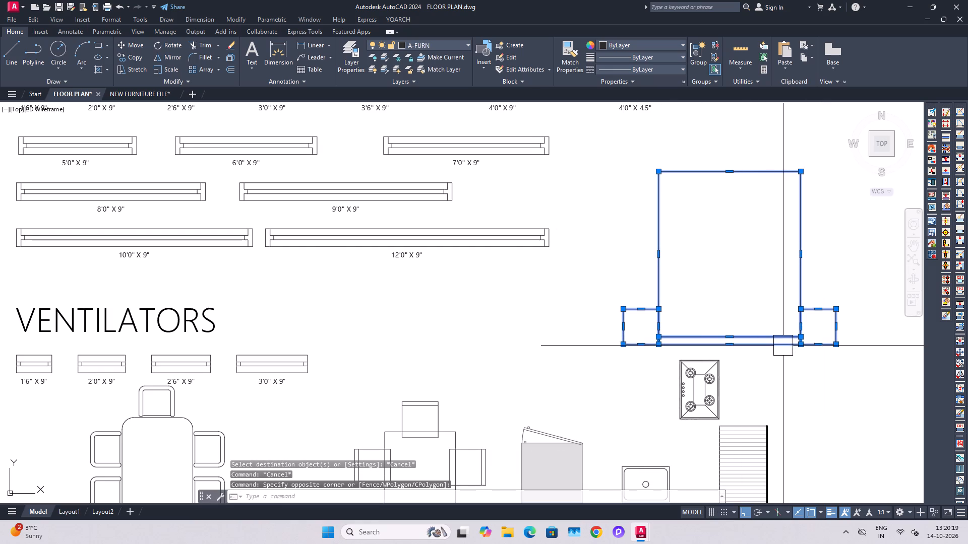
{"action": "type", "text": "b"}
{"action": "key", "text": "space"}
{"action": "type", "text": "bed"}
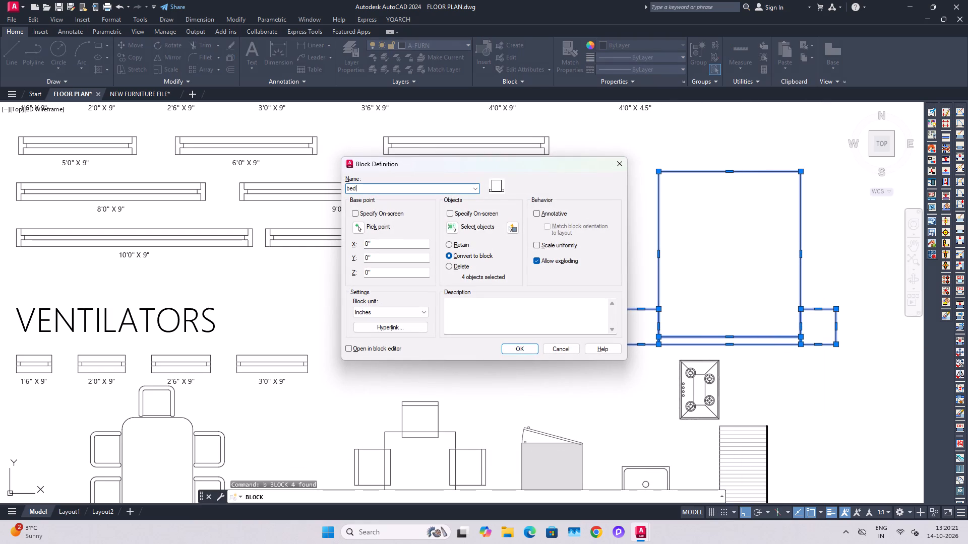
{"action": "key", "text": "Return"}
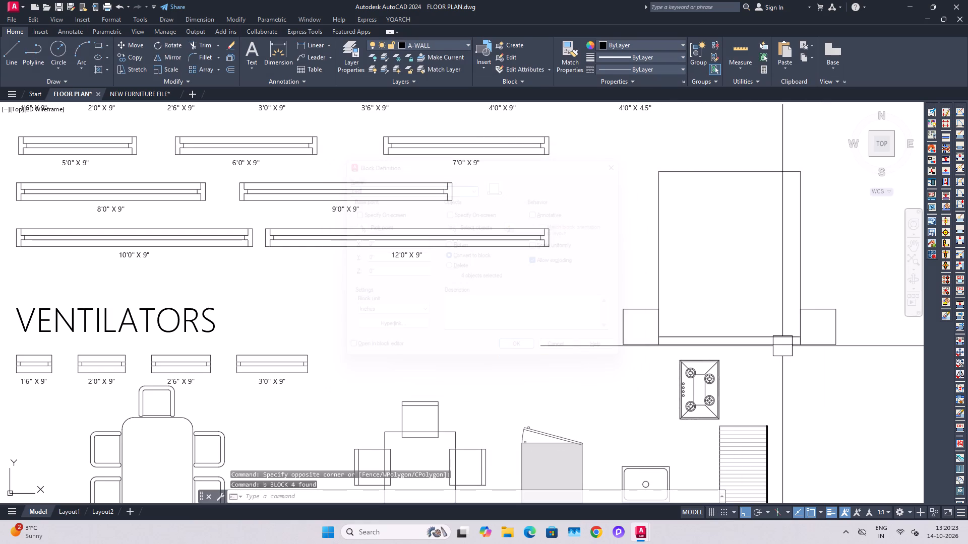
Copy the bed block from its headboard midpoint to the midpoint of the master bedroom's lower inner wall line.
{"action": "left_click", "coordinate": [782, 346]}
{"action": "type", "text": "co"}
{"action": "key", "text": "space"}
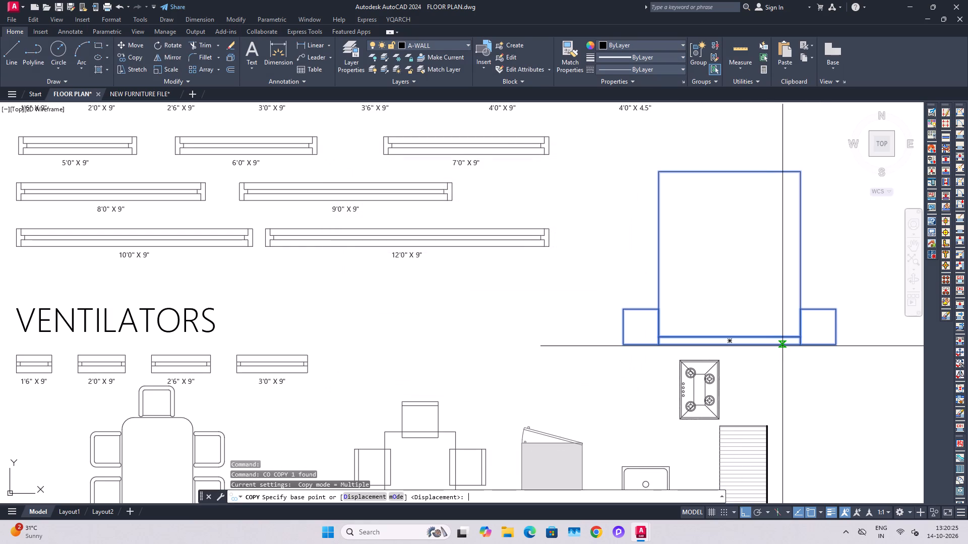
{"action": "left_click", "coordinate": [731, 345]}
{"action": "scroll", "coordinate": [757, 311], "scroll_direction": "down", "scroll_amount": 2}
{"action": "scroll", "coordinate": [708, 326], "scroll_direction": "down", "scroll_amount": 2}
{"action": "middle_click_drag", "start_coordinate": [477, 349], "coordinate": [485, 315]}
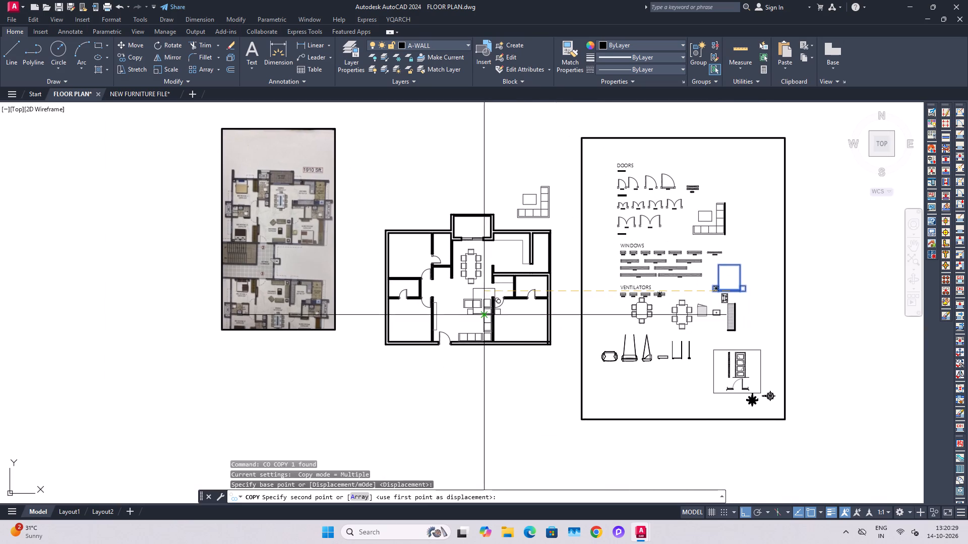
{"action": "scroll", "coordinate": [293, 297], "scroll_direction": "up", "scroll_amount": 3}
{"action": "scroll", "coordinate": [293, 303], "scroll_direction": "down", "scroll_amount": 2}
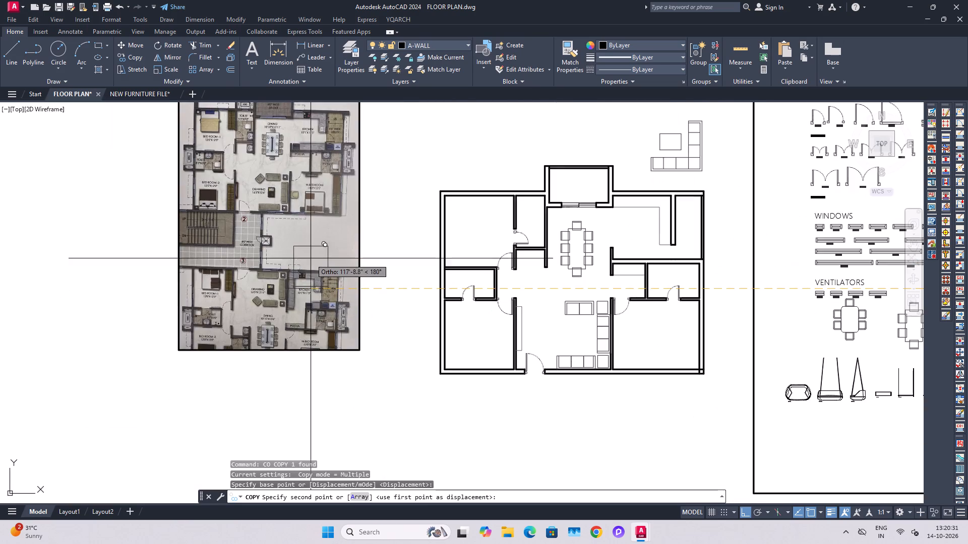
{"action": "scroll", "coordinate": [311, 258], "scroll_direction": "up", "scroll_amount": 2}
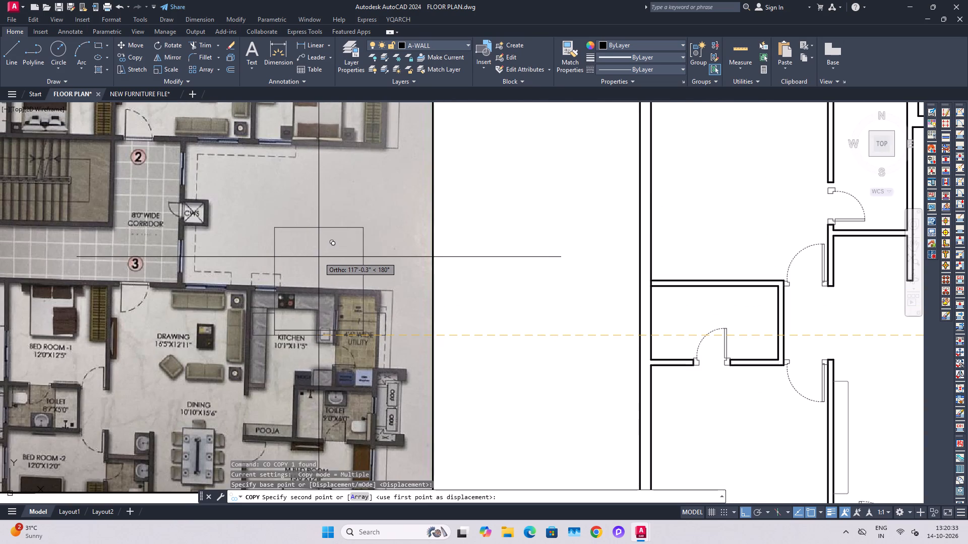
{"action": "scroll", "coordinate": [322, 257], "scroll_direction": "down", "scroll_amount": 1}
{"action": "scroll", "coordinate": [312, 165], "scroll_direction": "up", "scroll_amount": 1}
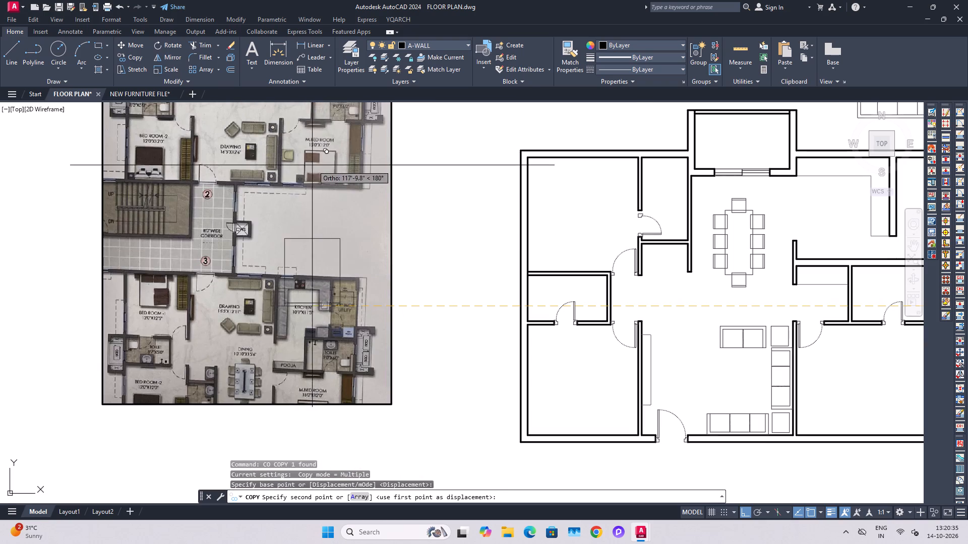
{"action": "scroll", "coordinate": [312, 165], "scroll_direction": "up", "scroll_amount": 1}
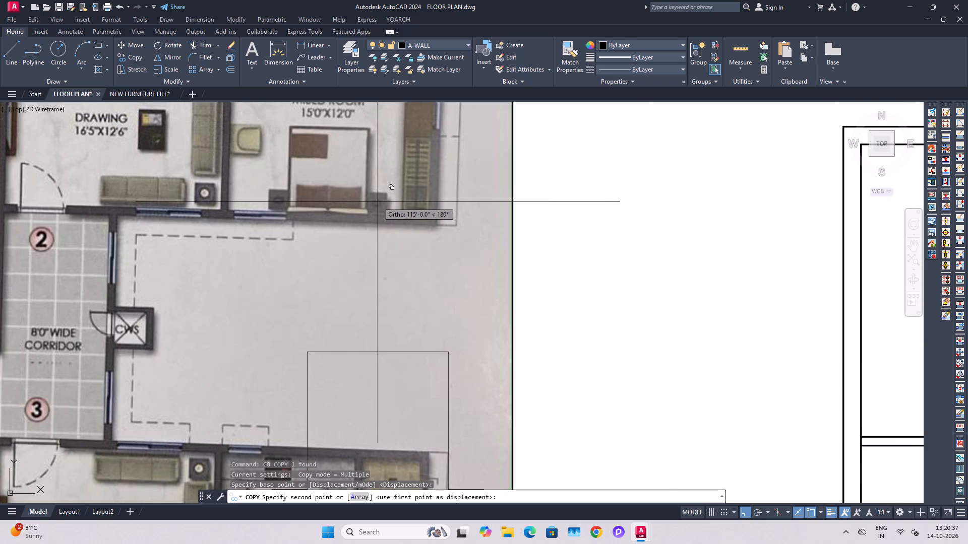
{"action": "scroll", "coordinate": [378, 202], "scroll_direction": "down", "scroll_amount": 1}
{"action": "middle_click_drag", "start_coordinate": [681, 326], "coordinate": [322, 266]}
{"action": "scroll", "coordinate": [402, 299], "scroll_direction": "down", "scroll_amount": 1}
{"action": "middle_click_drag", "start_coordinate": [546, 322], "coordinate": [389, 319]}
{"action": "middle_click_drag", "start_coordinate": [485, 398], "coordinate": [494, 333]}
{"action": "scroll", "coordinate": [518, 371], "scroll_direction": "up", "scroll_amount": 2}
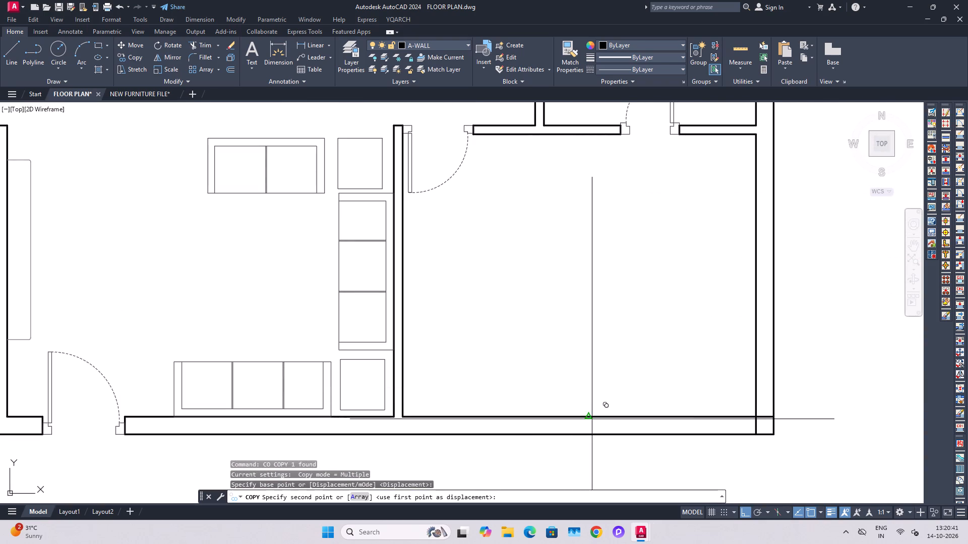
{"action": "left_click", "coordinate": [592, 419]}
{"action": "key", "text": "Escape"}
{"action": "key", "text": "Escape"}
Move the master bedroom's bed slightly up, leaving a small gap from the lower wall.
{"action": "scroll", "coordinate": [622, 306], "scroll_direction": "down", "scroll_amount": 2}
{"action": "middle_click_drag", "start_coordinate": [625, 296], "coordinate": [636, 333]}
{"action": "left_click", "coordinate": [641, 326]}
{"action": "scroll", "coordinate": [677, 368], "scroll_direction": "up", "scroll_amount": 1}
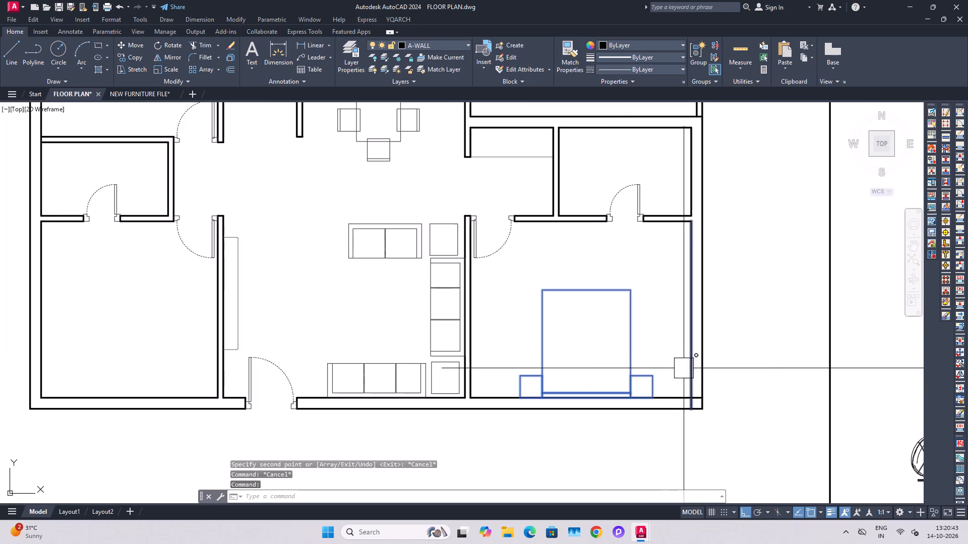
{"action": "key", "text": "m"}
{"action": "key", "text": "space"}
{"action": "left_click", "coordinate": [686, 366]}
{"action": "left_click", "coordinate": [685, 362]}
{"action": "key", "text": "Escape"}
Fillet the inner wall lines with zero radius at the master bedroom's lower-right corner.
{"action": "scroll", "coordinate": [696, 411], "scroll_direction": "up", "scroll_amount": 1}
{"action": "key", "text": "Escape"}
{"action": "key", "text": "f"}
{"action": "key", "text": "space"}
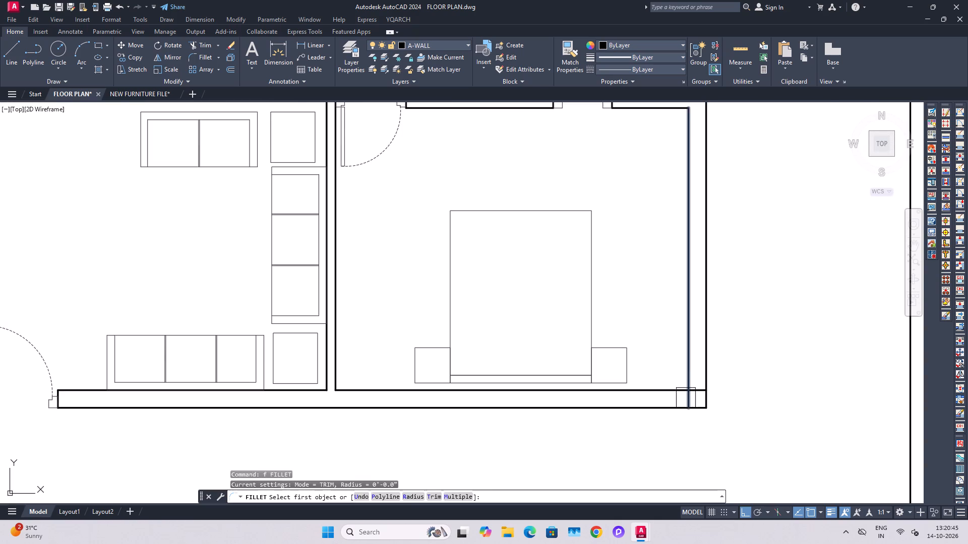
{"action": "left_click", "coordinate": [680, 393]}
{"action": "key", "text": "Escape"}
{"action": "key", "text": "Escape"}
{"action": "key", "text": "f"}
{"action": "key", "text": "space"}
{"action": "left_click_drag", "start_coordinate": [668, 386], "coordinate": [672, 383]}
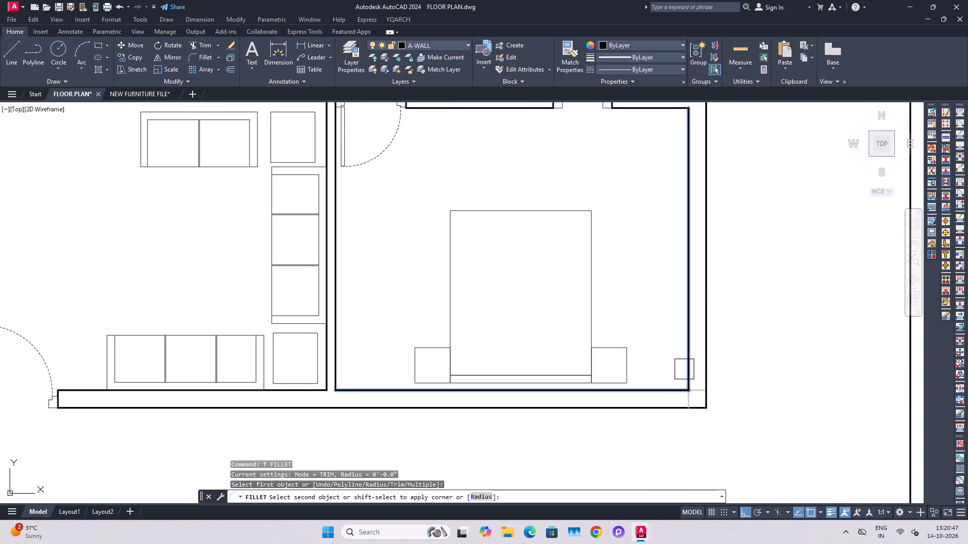
{"action": "left_click", "coordinate": [684, 369]}
{"action": "key", "text": "Escape"}
Save the drawing.
{"action": "scroll", "coordinate": [719, 390], "scroll_direction": "down", "scroll_amount": 2}
{"action": "middle_click_drag", "start_coordinate": [696, 368], "coordinate": [699, 384]}
{"action": "key", "text": "ctrl+s"}
Trim the inner wall line segment where the partition above the left-hand toilet meets the left outer wall.
{"action": "middle_click_drag", "start_coordinate": [555, 338], "coordinate": [658, 453]}
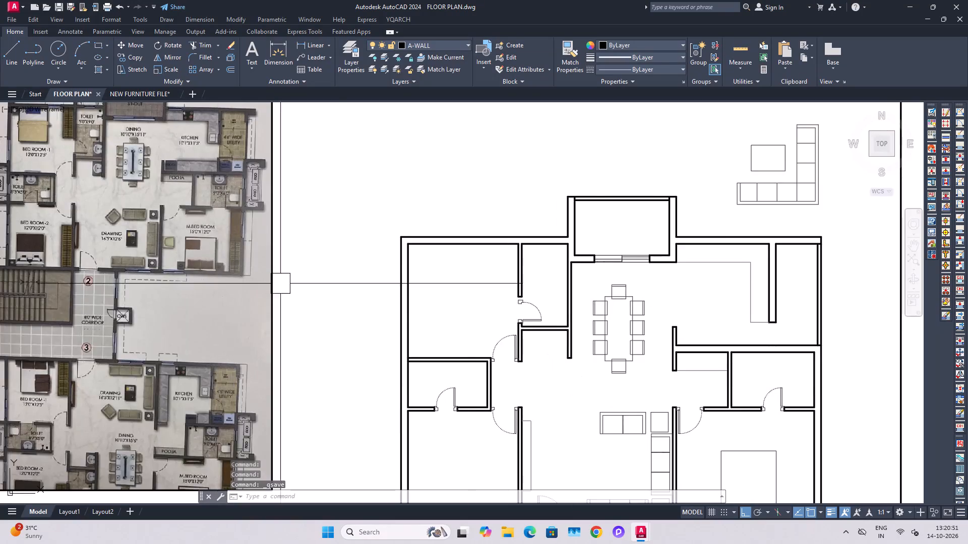
{"action": "middle_click_drag", "start_coordinate": [622, 389], "coordinate": [504, 282]}
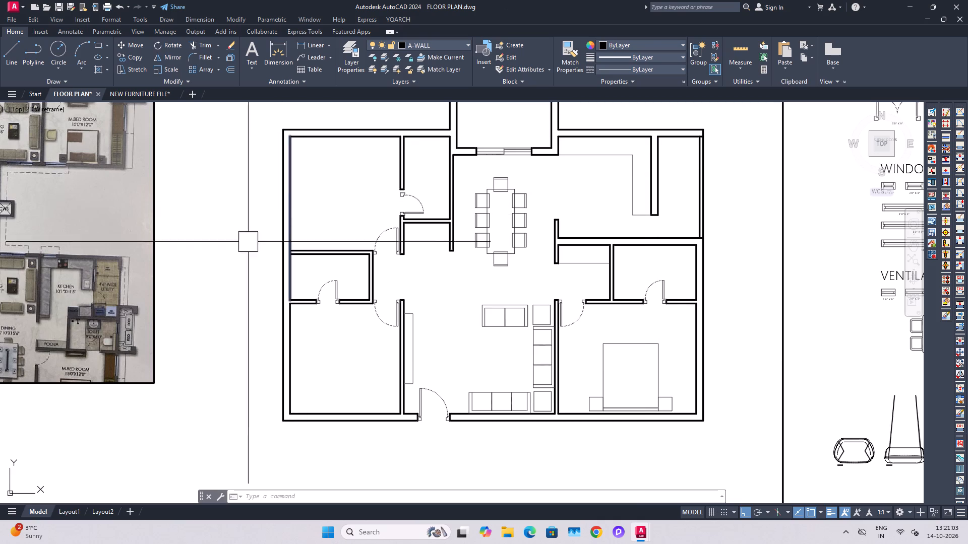
{"action": "middle_click_drag", "start_coordinate": [224, 266], "coordinate": [315, 306]}
{"action": "middle_click_drag", "start_coordinate": [353, 294], "coordinate": [373, 297]}
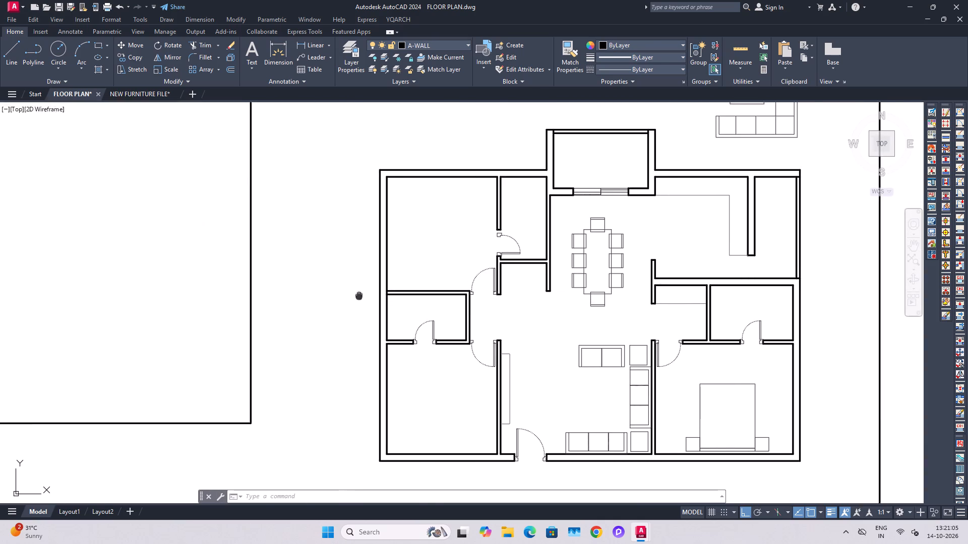
{"action": "middle_click_drag", "start_coordinate": [373, 297], "coordinate": [376, 297]}
{"action": "scroll", "coordinate": [382, 297], "scroll_direction": "up", "scroll_amount": 2}
{"action": "type", "text": "tr"}
{"action": "key", "text": "space"}
{"action": "scroll", "coordinate": [431, 297], "scroll_direction": "up", "scroll_amount": 3}
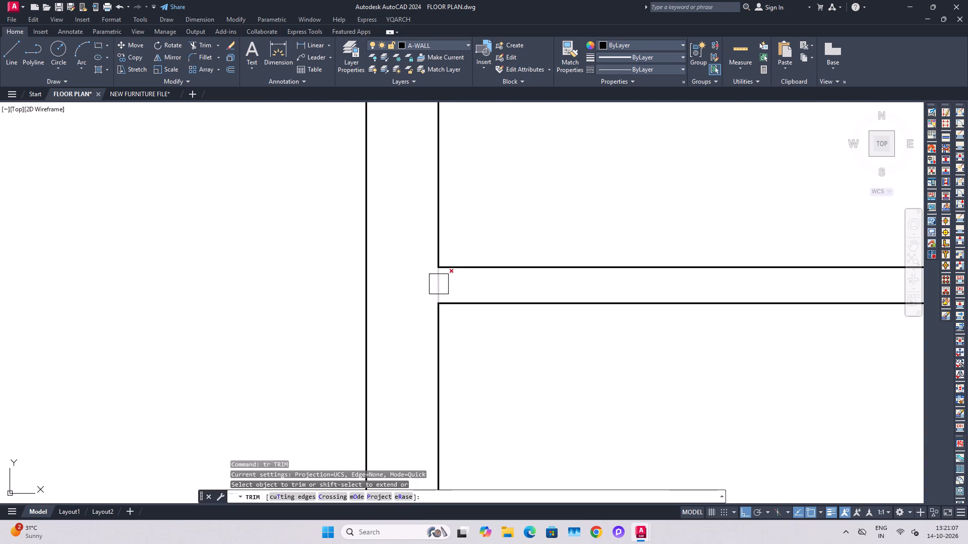
{"action": "left_click", "coordinate": [439, 284]}
{"action": "key", "text": "Escape"}
Move the master bedroom's bed slightly to the left, keeping it parallel to the lower wall.
{"action": "scroll", "coordinate": [435, 284], "scroll_direction": "down", "scroll_amount": 6}
{"action": "middle_click_drag", "start_coordinate": [238, 248], "coordinate": [260, 268]}
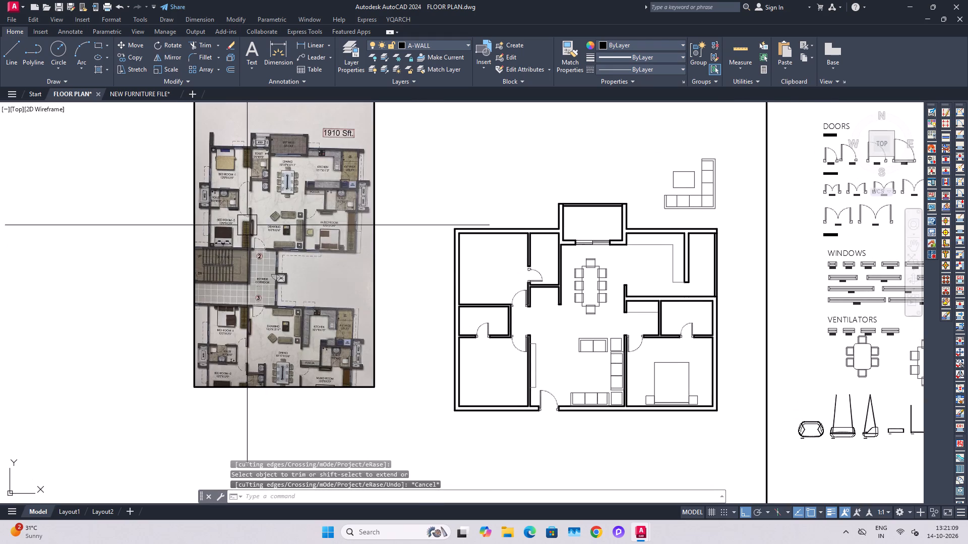
{"action": "middle_click_drag", "start_coordinate": [637, 430], "coordinate": [432, 403]}
{"action": "scroll", "coordinate": [450, 367], "scroll_direction": "up", "scroll_amount": 2}
{"action": "left_click", "coordinate": [552, 346]}
{"action": "left_click", "coordinate": [480, 351]}
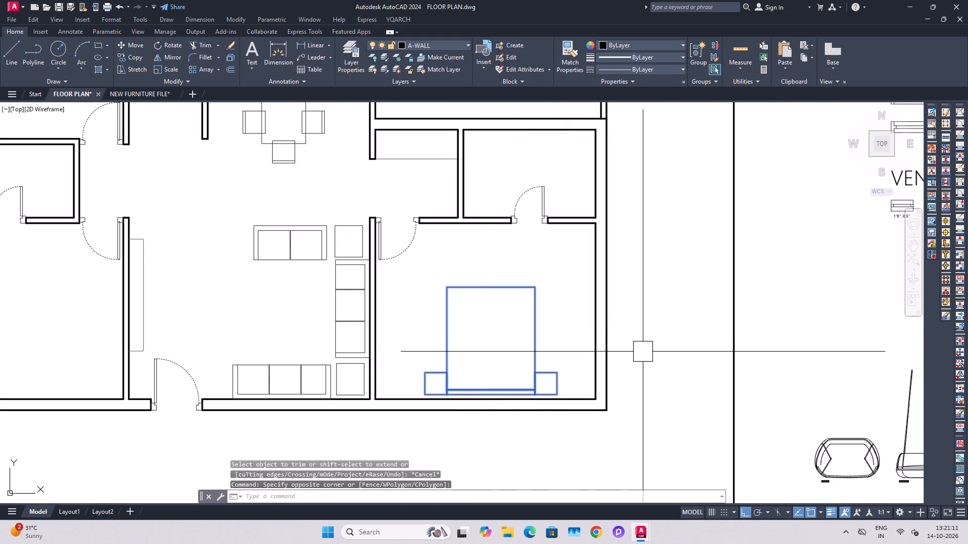
{"action": "type", "text": "m"}
{"action": "key", "text": "space"}
{"action": "left_click", "coordinate": [662, 346]}
{"action": "left_click", "coordinate": [651, 348]}
{"action": "left_click", "coordinate": [643, 348]}
{"action": "scroll", "coordinate": [639, 352], "scroll_direction": "down", "scroll_amount": 1}
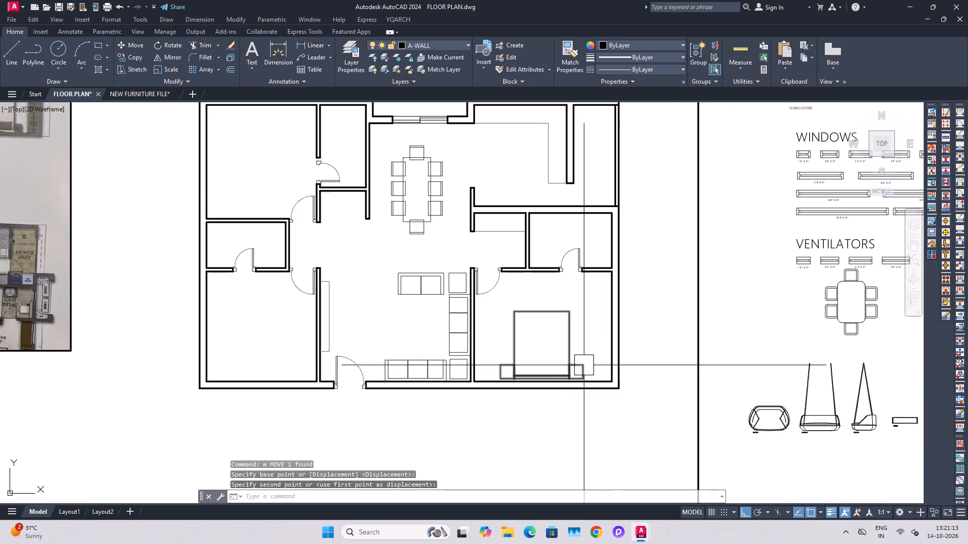
Copy the master bedroom's bed into the lower-left bedroom, centred on its lower inner wall line.
{"action": "left_click", "coordinate": [571, 360]}
{"action": "type", "text": "co"}
{"action": "key", "text": "space"}
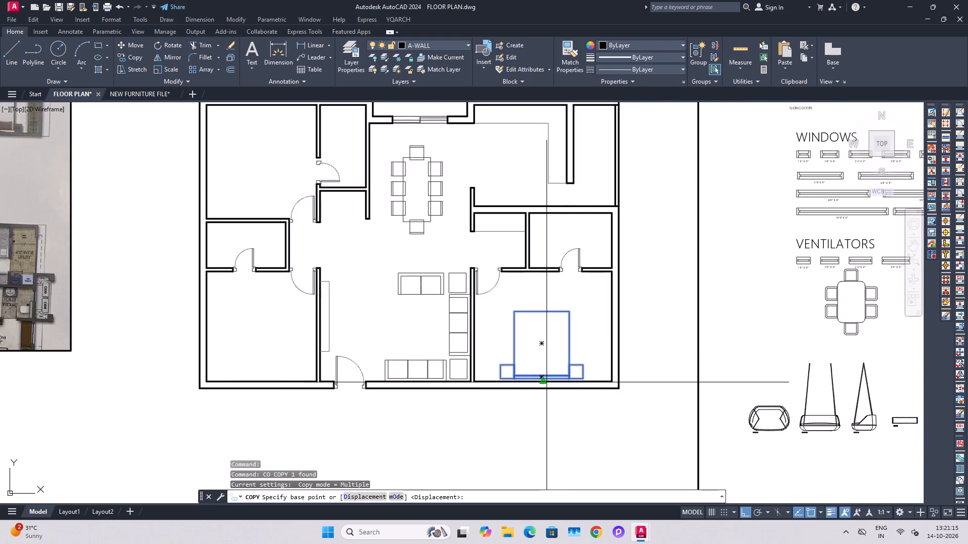
{"action": "left_click", "coordinate": [547, 382]}
{"action": "middle_click_drag", "start_coordinate": [383, 381], "coordinate": [456, 365]}
{"action": "scroll", "coordinate": [366, 370], "scroll_direction": "up", "scroll_amount": 2}
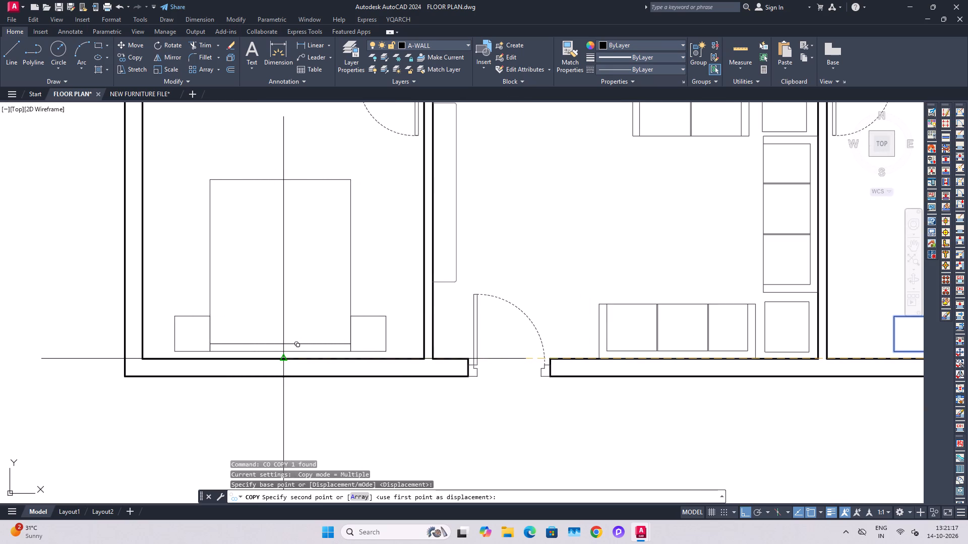
{"action": "left_click", "coordinate": [281, 359]}
{"action": "key", "text": "Escape"}
Move the lower-left bedroom's bed slightly to the left.
{"action": "scroll", "coordinate": [363, 342], "scroll_direction": "down", "scroll_amount": 1}
{"action": "left_click", "coordinate": [364, 323]}
{"action": "scroll", "coordinate": [388, 326], "scroll_direction": "down", "scroll_amount": 2}
{"action": "middle_click_drag", "start_coordinate": [396, 325], "coordinate": [380, 323]}
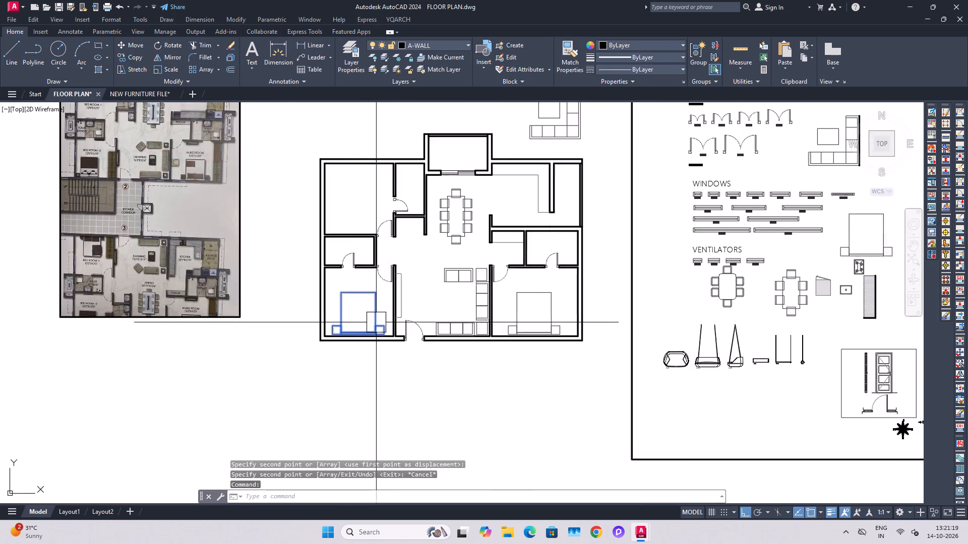
{"action": "middle_click_drag", "start_coordinate": [380, 323], "coordinate": [529, 348]}
{"action": "scroll", "coordinate": [527, 337], "scroll_direction": "up", "scroll_amount": 2}
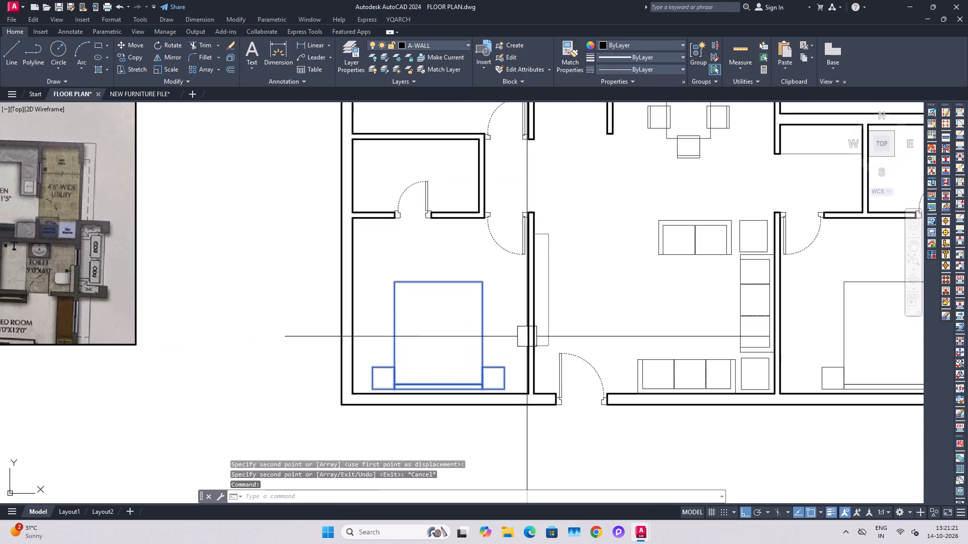
{"action": "key", "text": "m"}
{"action": "key", "text": "space"}
{"action": "left_click", "coordinate": [553, 459]}
{"action": "left_click", "coordinate": [542, 455]}
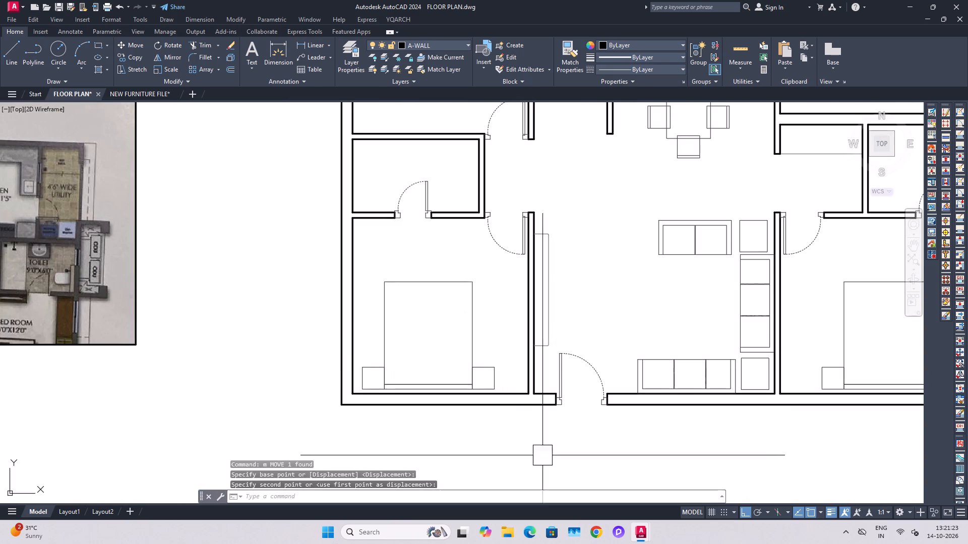
{"action": "key", "text": "Escape"}
Copy the lower-left bedroom's bed straight up into the upper-left bedroom.
{"action": "scroll", "coordinate": [523, 344], "scroll_direction": "up", "scroll_amount": 1}
{"action": "middle_click_drag", "start_coordinate": [523, 344], "coordinate": [571, 428]}
{"action": "scroll", "coordinate": [560, 410], "scroll_direction": "down", "scroll_amount": 2}
{"action": "key", "text": "Escape"}
{"action": "key", "text": "Escape"}
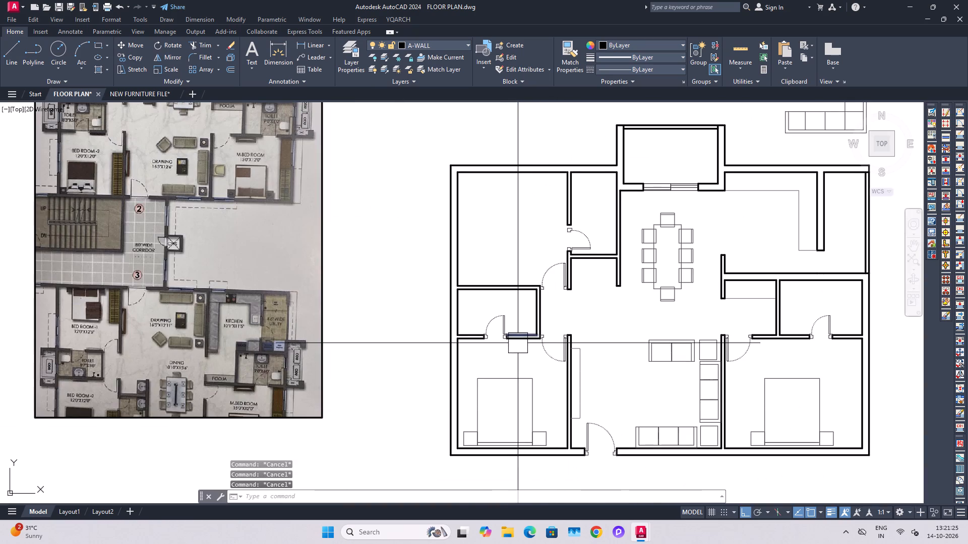
{"action": "middle_click_drag", "start_coordinate": [518, 343], "coordinate": [540, 444]}
{"action": "middle_click_drag", "start_coordinate": [529, 397], "coordinate": [510, 325]}
{"action": "left_click", "coordinate": [536, 437]}
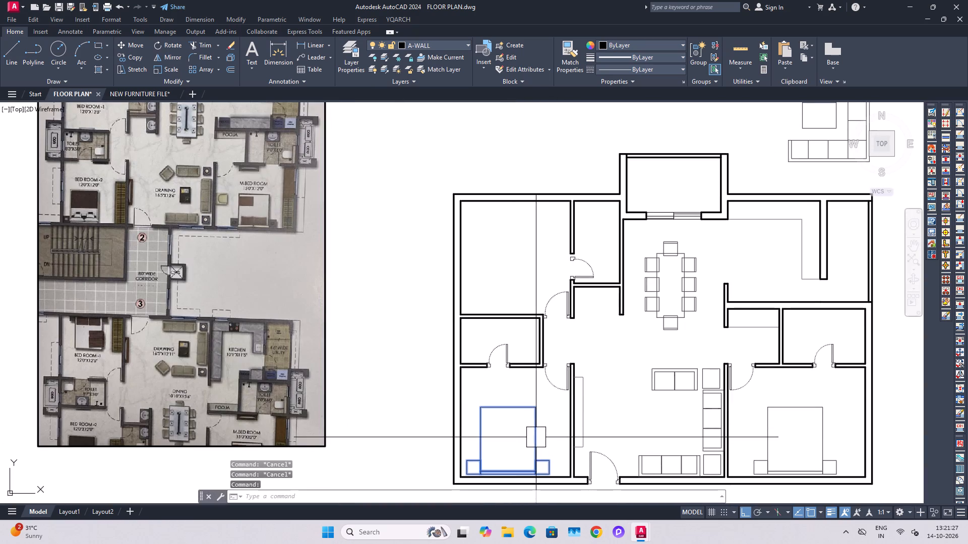
{"action": "key", "text": "c"}
{"action": "key", "text": "o"}
{"action": "key", "text": "space"}
{"action": "left_click", "coordinate": [534, 437]}
{"action": "middle_click_drag", "start_coordinate": [532, 314], "coordinate": [537, 409]}
{"action": "left_click", "coordinate": [534, 351]}
{"action": "key", "text": "Escape"}
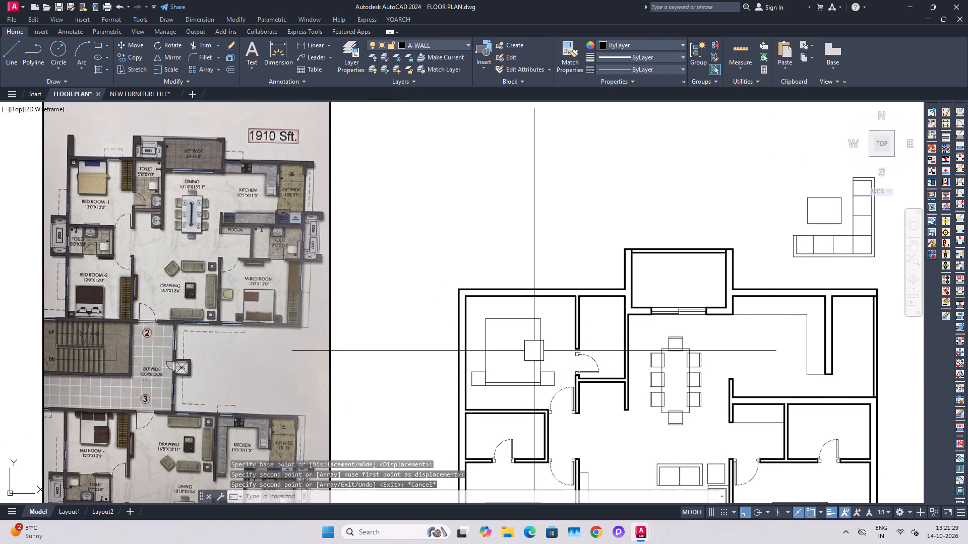
Rotate the upper-left bedroom's bed 180° so its headboard faces the upper wall.
{"action": "left_click", "coordinate": [537, 340]}
{"action": "key", "text": "r"}
{"action": "key", "text": "o"}
{"action": "key", "text": "space"}
{"action": "left_click", "coordinate": [538, 339]}
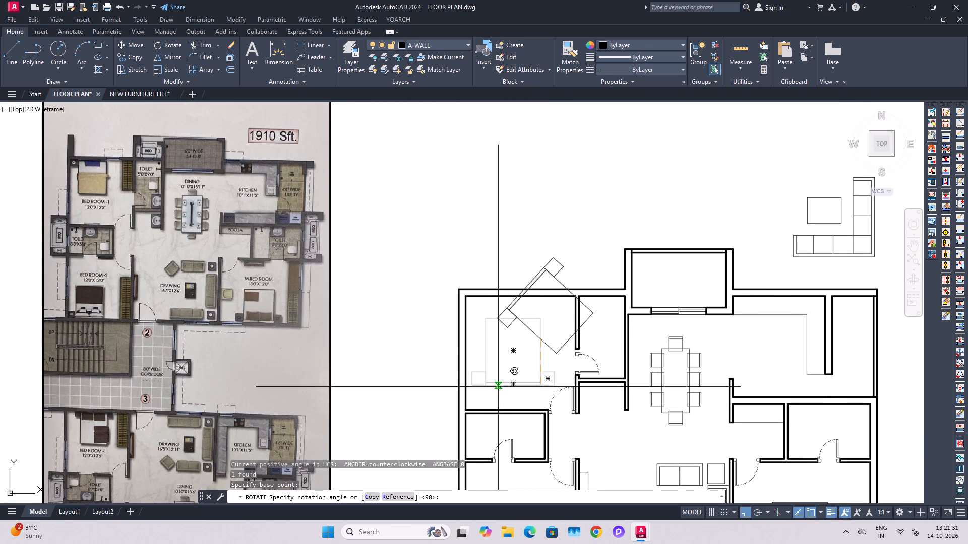
{"action": "left_click", "coordinate": [407, 375]}
Move the rotated bed left, clear of the toilet partition and inside the upper-left bedroom.
{"action": "left_click", "coordinate": [534, 344]}
{"action": "scroll", "coordinate": [569, 295], "scroll_direction": "up", "scroll_amount": 2}
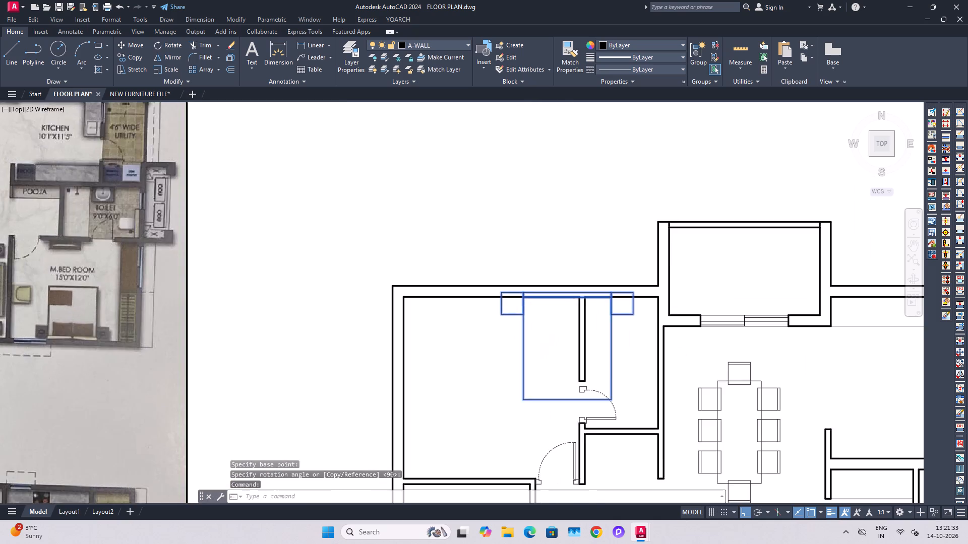
{"action": "key", "text": "m"}
{"action": "key", "text": "space"}
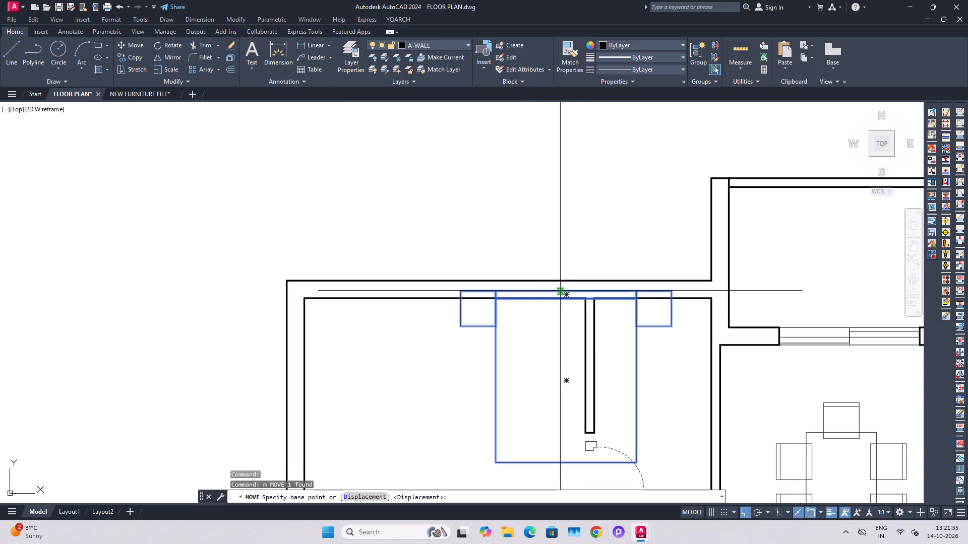
{"action": "left_click", "coordinate": [565, 291]}
{"action": "left_click", "coordinate": [423, 324]}
{"action": "key", "text": "Escape"}
Move the upper-left bedroom's bed down so its headboard clears the upper wall.
{"action": "scroll", "coordinate": [494, 316], "scroll_direction": "down", "scroll_amount": 2}
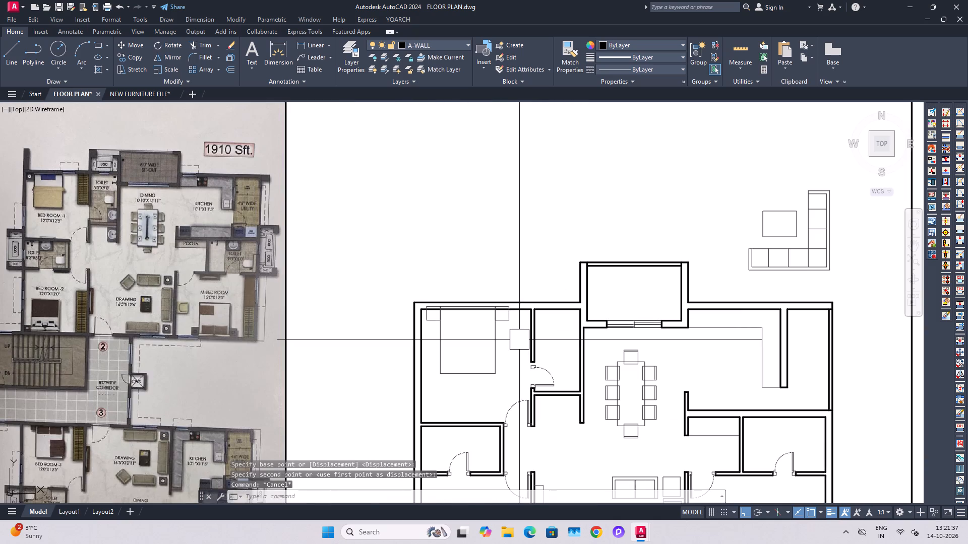
{"action": "scroll", "coordinate": [488, 342], "scroll_direction": "up", "scroll_amount": 1}
{"action": "left_click", "coordinate": [505, 387]}
{"action": "key", "text": "m"}
{"action": "key", "text": "space"}
{"action": "left_click", "coordinate": [528, 328]}
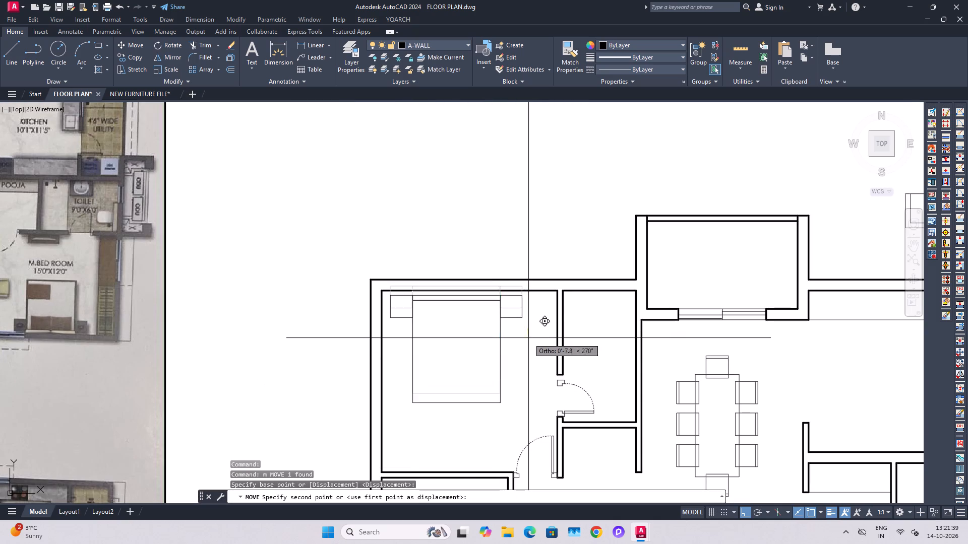
{"action": "left_click", "coordinate": [529, 342]}
Move the upper-left bedroom's bed left until its bedside table meets the left inner wall line.
{"action": "left_click", "coordinate": [429, 300]}
{"action": "scroll", "coordinate": [411, 302], "scroll_direction": "up", "scroll_amount": 3}
{"action": "key", "text": "m"}
{"action": "key", "text": "space"}
{"action": "left_click", "coordinate": [319, 296]}
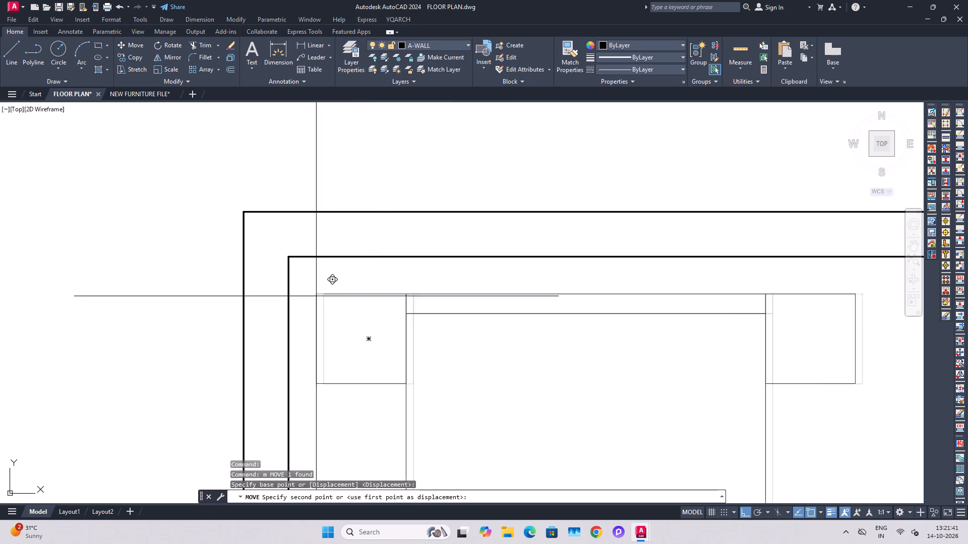
{"action": "left_click", "coordinate": [289, 297]}
Move the upper-left bedroom's bed up, leaving only a small gap from the upper wall.
{"action": "left_click", "coordinate": [363, 297]}
{"action": "key", "text": "m"}
{"action": "key", "text": "space"}
{"action": "left_click", "coordinate": [450, 378]}
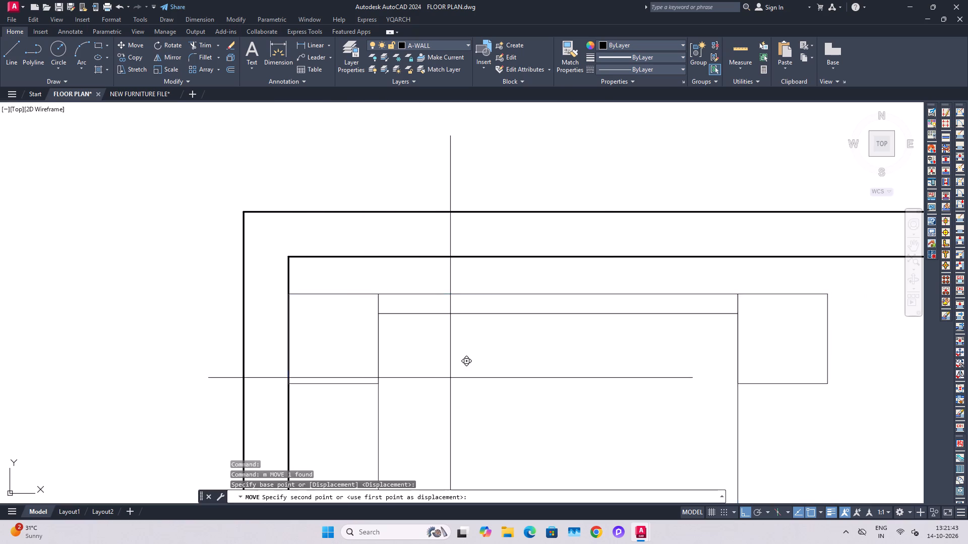
{"action": "left_click", "coordinate": [454, 353]}
{"action": "key", "text": "Escape"}
{"action": "key", "text": "Escape"}
{"action": "key", "text": "Escape"}
{"action": "key", "text": "Escape"}
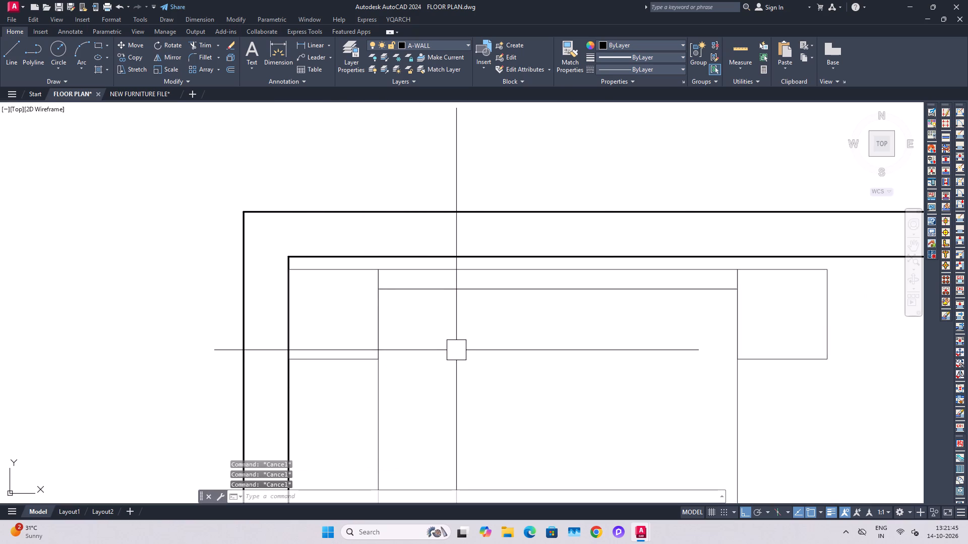
{"action": "key", "text": "Escape"}
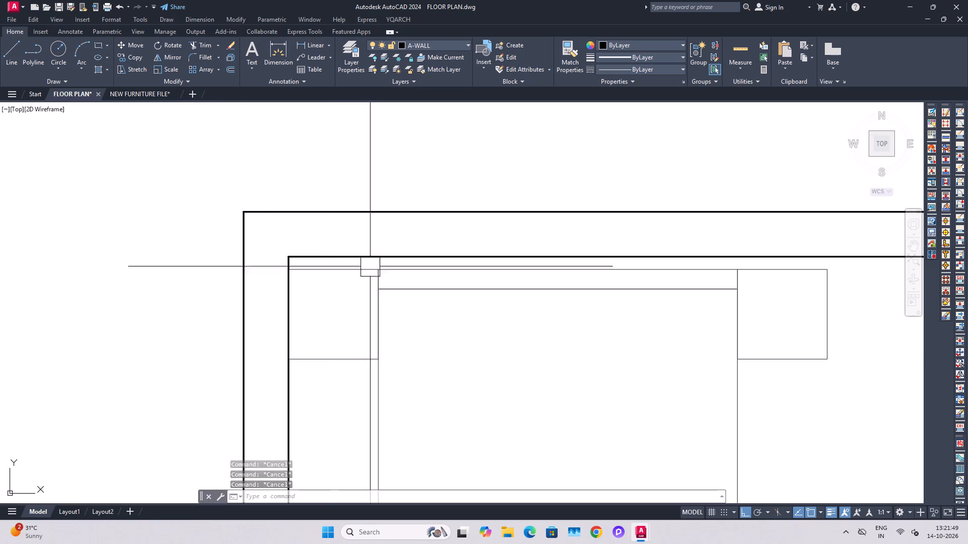
Save the drawing.
{"action": "scroll", "coordinate": [387, 233], "scroll_direction": "down", "scroll_amount": 3}
{"action": "middle_click_drag", "start_coordinate": [491, 320], "coordinate": [558, 318]}
{"action": "scroll", "coordinate": [563, 315], "scroll_direction": "down", "scroll_amount": 1}
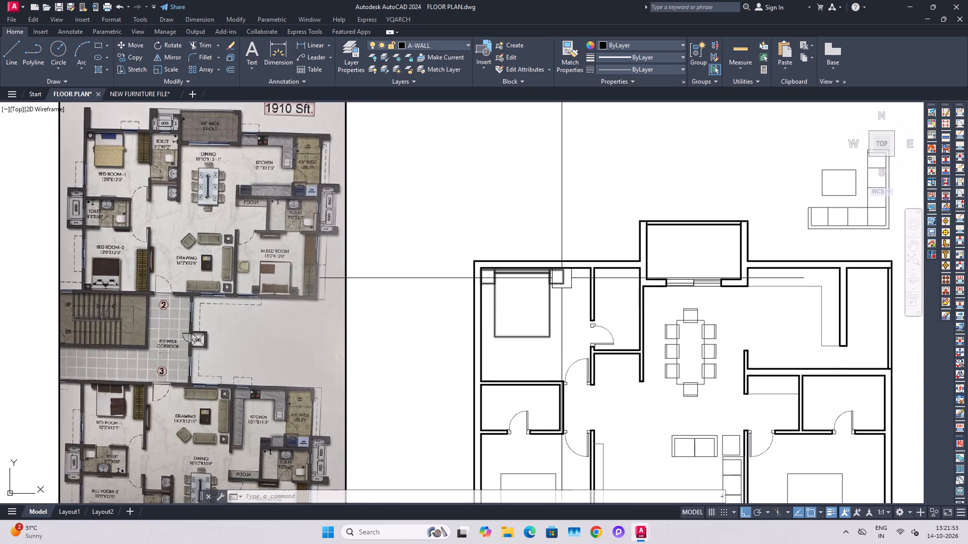
{"action": "key", "text": "Escape"}
{"action": "key", "text": "Escape"}
{"action": "key", "text": "ctrl+s"}
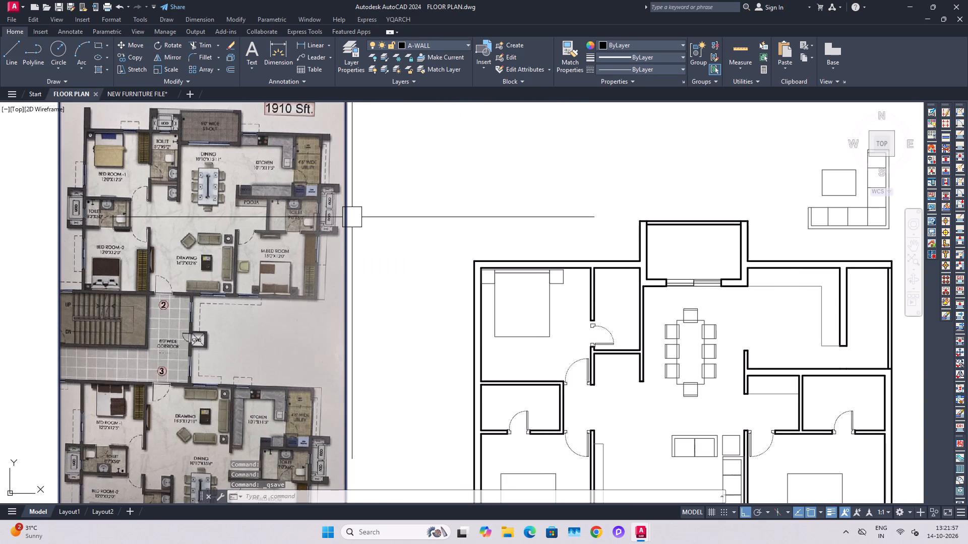
Move the end line of the partition between the upper-left bedroom and its toilet down onto the door frame's top edge.
{"action": "scroll", "coordinate": [590, 346], "scroll_direction": "up", "scroll_amount": 2}
{"action": "left_click_drag", "start_coordinate": [552, 257], "coordinate": [597, 273]}
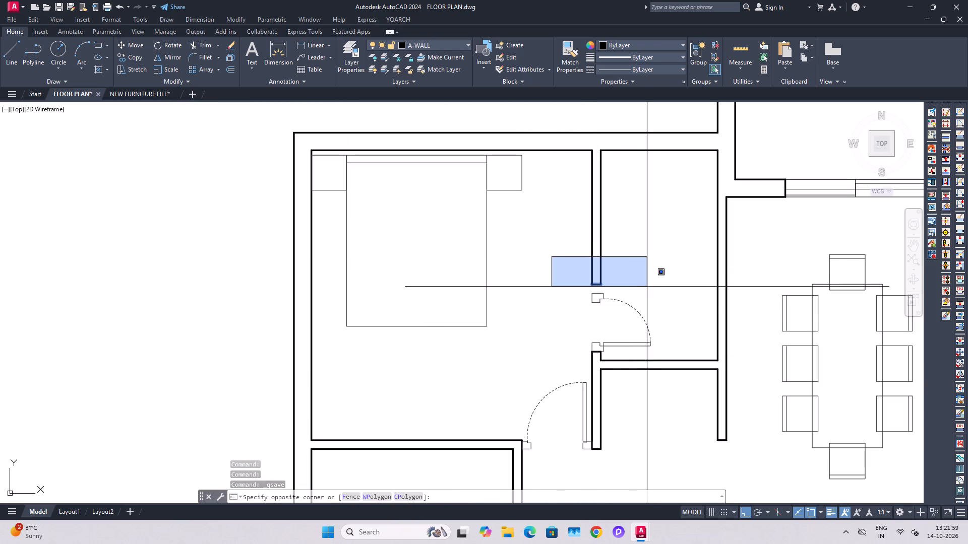
{"action": "left_click", "coordinate": [647, 287]}
{"action": "key", "text": "n"}
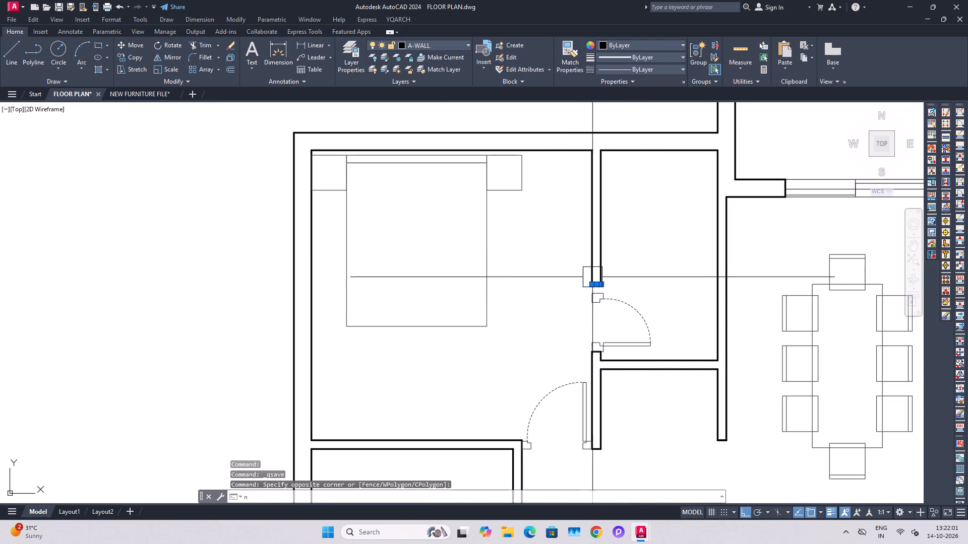
{"action": "scroll", "coordinate": [607, 281], "scroll_direction": "up", "scroll_amount": 3}
{"action": "key", "text": "m"}
{"action": "key", "text": "space"}
{"action": "key", "text": "m"}
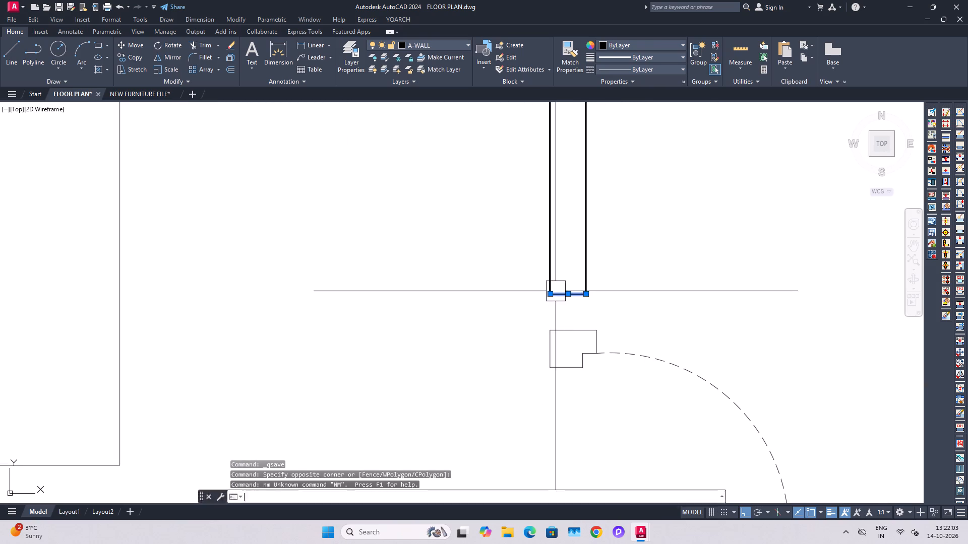
{"action": "key", "text": "space"}
{"action": "left_click", "coordinate": [551, 293]}
{"action": "left_click", "coordinate": [547, 328]}
{"action": "key", "text": "Escape"}
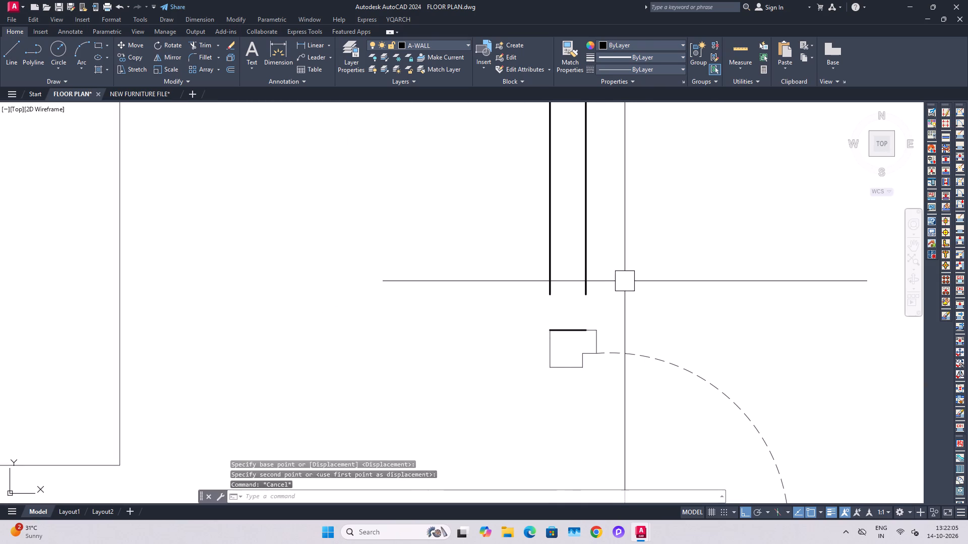
Extend both lines of the upper-left bedroom's toilet partition down to the relocated end line at the door frame.
{"action": "key", "text": "Escape"}
{"action": "key", "text": "e"}
{"action": "key", "text": "x"}
{"action": "key", "text": "space"}
{"action": "left_click_drag", "start_coordinate": [665, 219], "coordinate": [644, 218]}
{"action": "left_click_drag", "start_coordinate": [561, 219], "coordinate": [574, 219]}
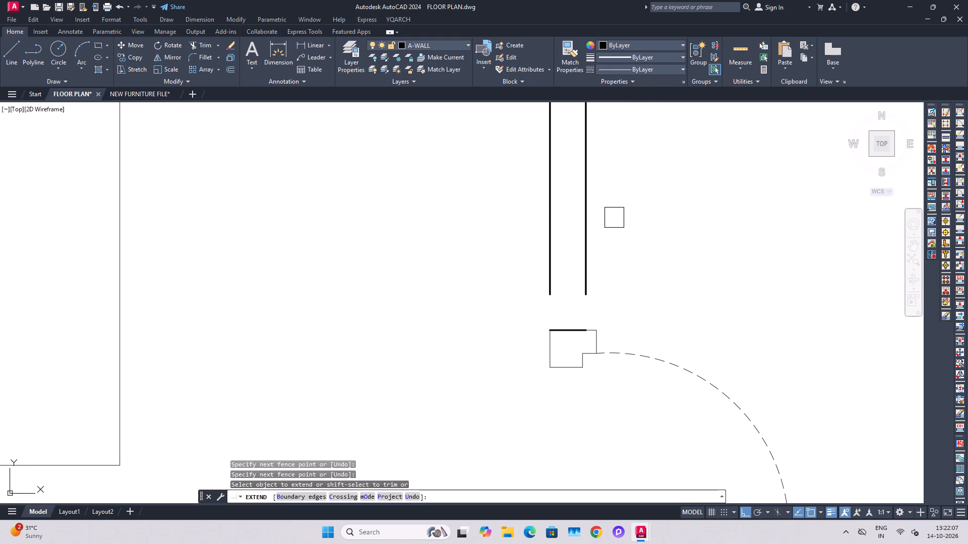
{"action": "left_click_drag", "start_coordinate": [612, 217], "coordinate": [599, 219]}
{"action": "left_click", "coordinate": [532, 225]}
{"action": "left_click", "coordinate": [596, 235]}
{"action": "key", "text": "Escape"}
{"action": "scroll", "coordinate": [420, 211], "scroll_direction": "down", "scroll_amount": 3}
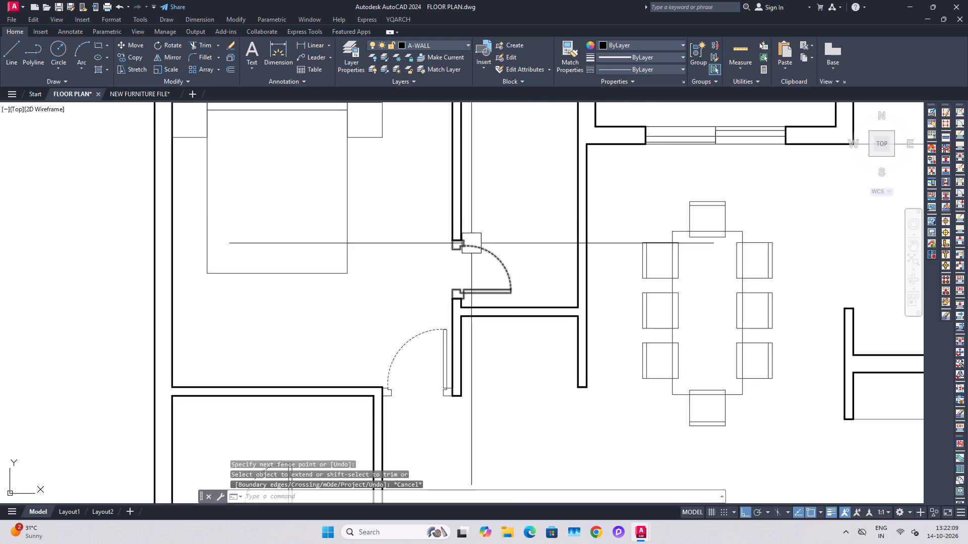
Save the drawing with the completed toilet partition and bedroom beds.
{"action": "scroll", "coordinate": [650, 360], "scroll_direction": "down", "scroll_amount": 3}
{"action": "middle_click_drag", "start_coordinate": [716, 418], "coordinate": [670, 382]}
{"action": "key", "text": "Escape"}
{"action": "key", "text": "ctrl+s"}
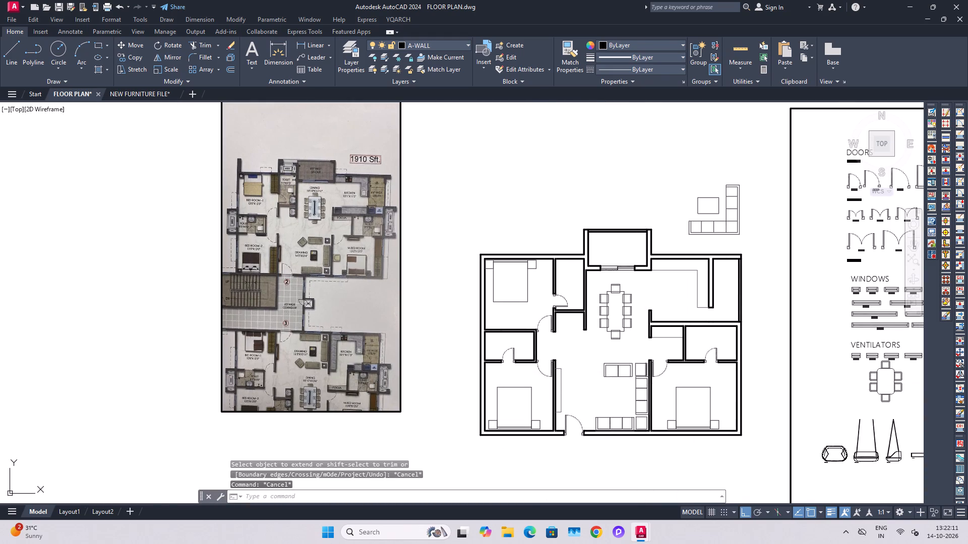
{"action": "scroll", "coordinate": [480, 280], "scroll_direction": "up", "scroll_amount": 2}
{"action": "scroll", "coordinate": [505, 246], "scroll_direction": "down", "scroll_amount": 2}
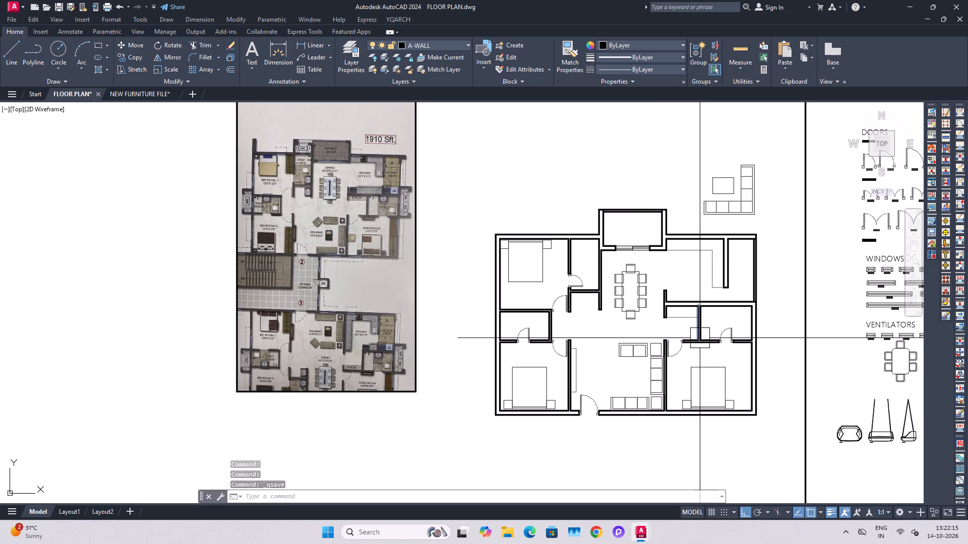
{"action": "scroll", "coordinate": [603, 260], "scroll_direction": "up", "scroll_amount": 1}
{"action": "key", "text": "Escape"}
{"action": "key", "text": "ctrl+s"}
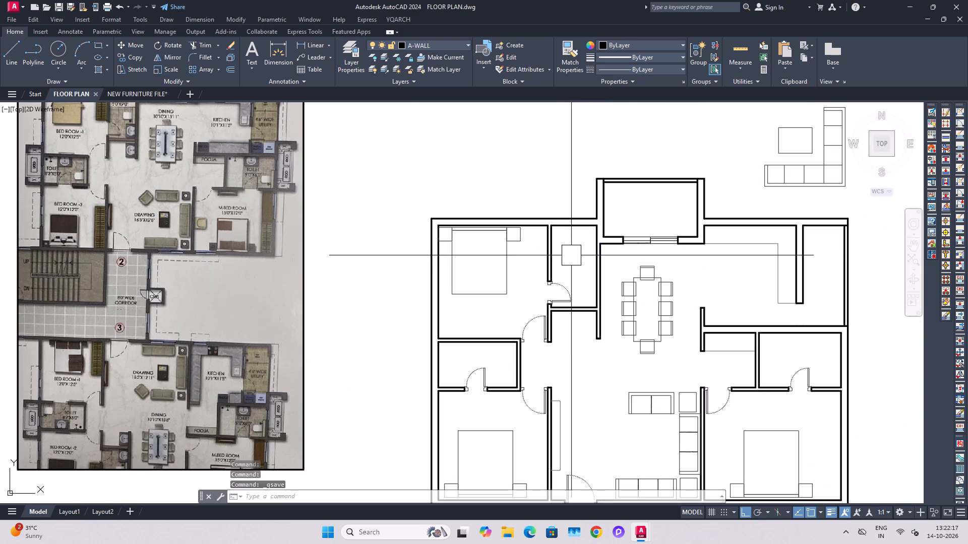
Examine the reference plan's bedroom layouts alongside the drafted upper-left bedroom.
{"action": "middle_click_drag", "start_coordinate": [562, 269], "coordinate": [604, 367]}
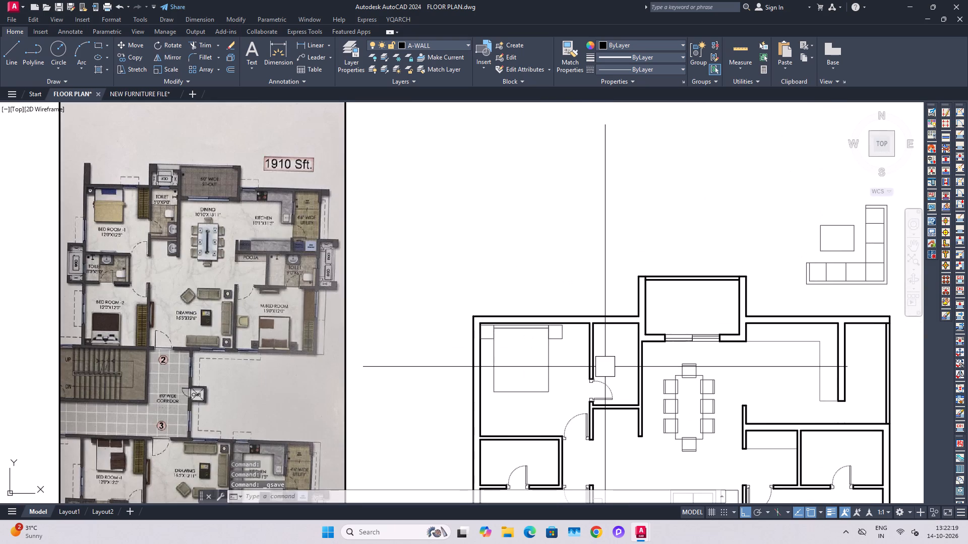
{"action": "middle_click_drag", "start_coordinate": [538, 423], "coordinate": [547, 407]}
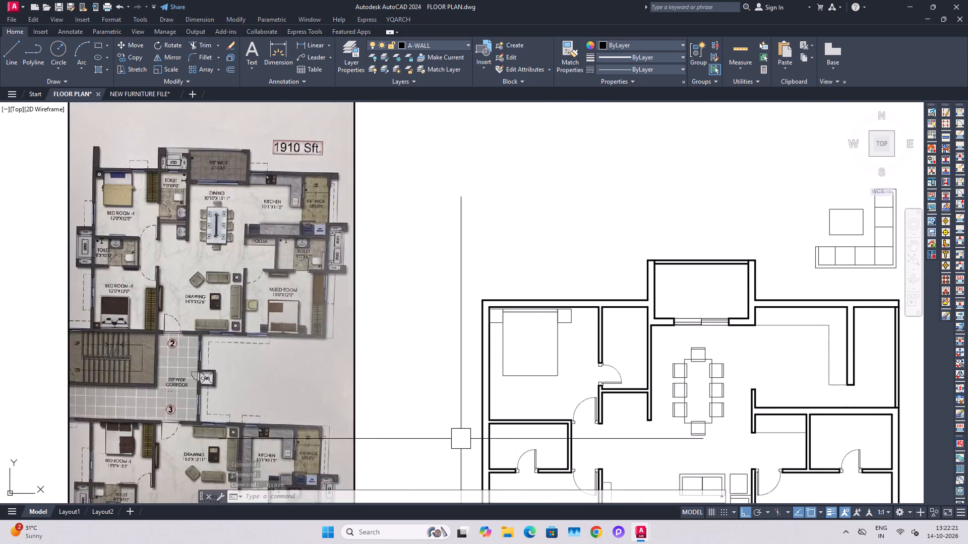
{"action": "scroll", "coordinate": [460, 439], "scroll_direction": "up", "scroll_amount": 1}
{"action": "middle_click_drag", "start_coordinate": [504, 423], "coordinate": [596, 391]}
{"action": "scroll", "coordinate": [595, 392], "scroll_direction": "up", "scroll_amount": 1}
{"action": "scroll", "coordinate": [596, 391], "scroll_direction": "down", "scroll_amount": 2}
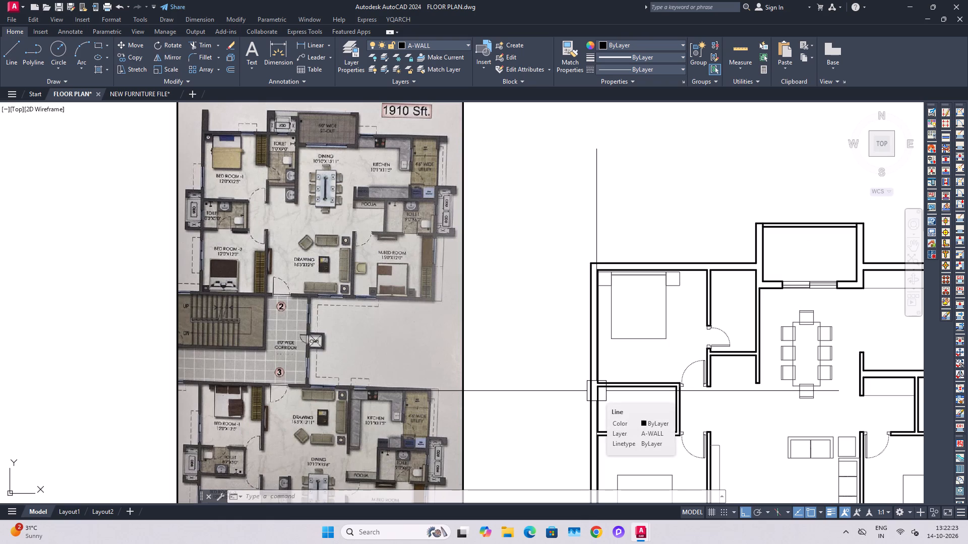
{"action": "scroll", "coordinate": [615, 369], "scroll_direction": "up", "scroll_amount": 2}
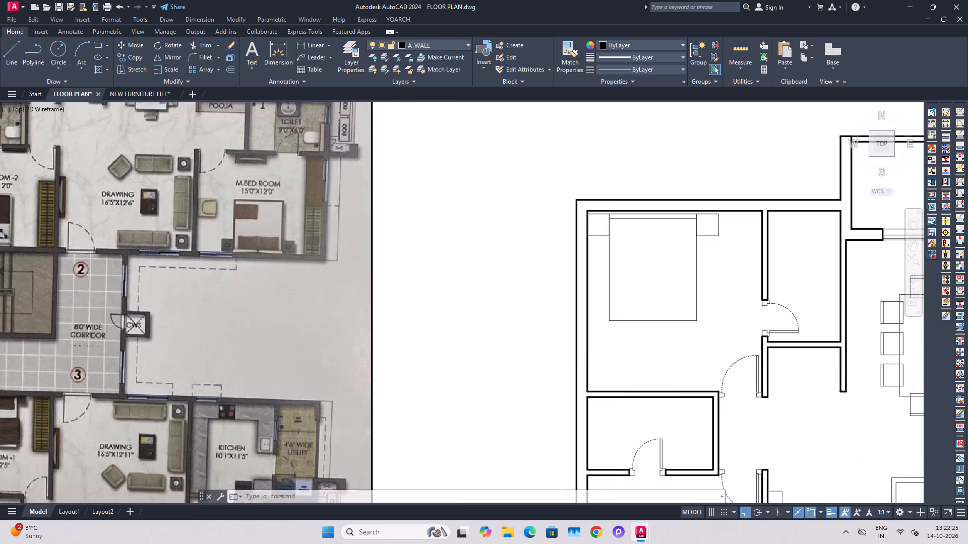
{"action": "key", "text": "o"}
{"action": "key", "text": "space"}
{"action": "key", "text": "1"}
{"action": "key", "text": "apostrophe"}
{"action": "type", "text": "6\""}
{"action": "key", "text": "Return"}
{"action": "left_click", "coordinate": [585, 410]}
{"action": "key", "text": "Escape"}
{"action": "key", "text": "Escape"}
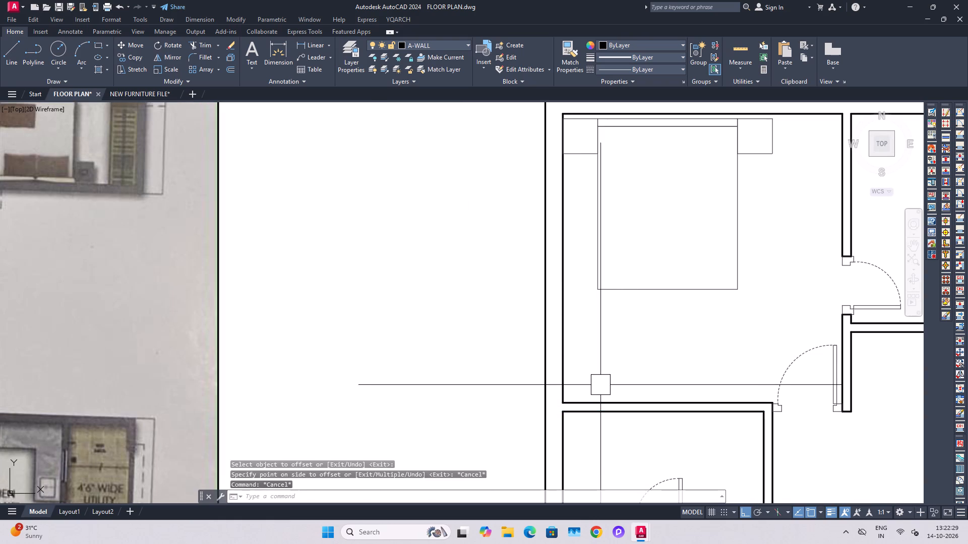
Offset the upper-left bedroom's bottom wall line 1'6" up into the room.
{"action": "key", "text": "o"}
{"action": "key", "text": "space"}
{"action": "key", "text": "1"}
{"action": "key", "text": "apostrophe"}
{"action": "type", "text": "6\""}
{"action": "key", "text": "Return"}
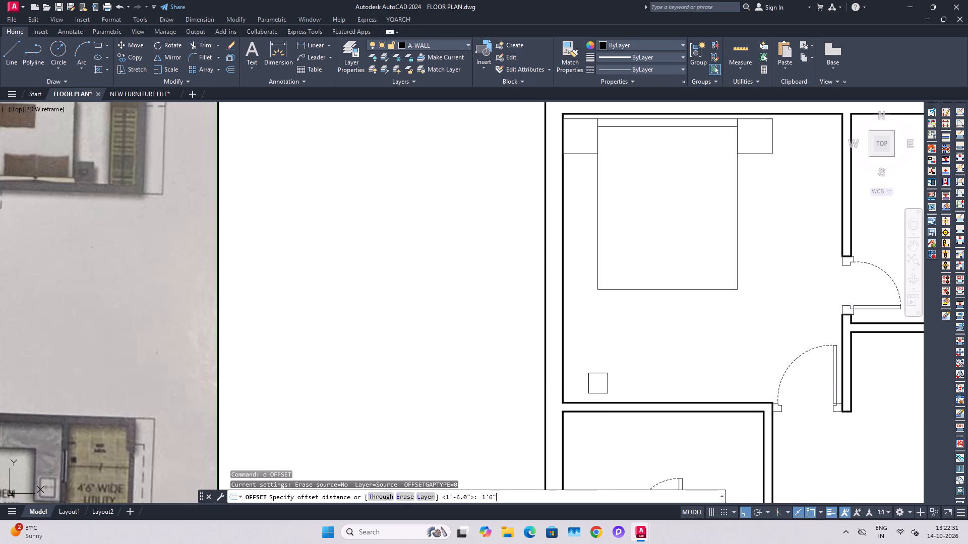
{"action": "left_click", "coordinate": [595, 396]}
{"action": "left_click", "coordinate": [595, 385]}
{"action": "middle_click_drag", "start_coordinate": [599, 384], "coordinate": [590, 281]}
{"action": "scroll", "coordinate": [591, 281], "scroll_direction": "down", "scroll_amount": 1}
{"action": "key", "text": "Escape"}
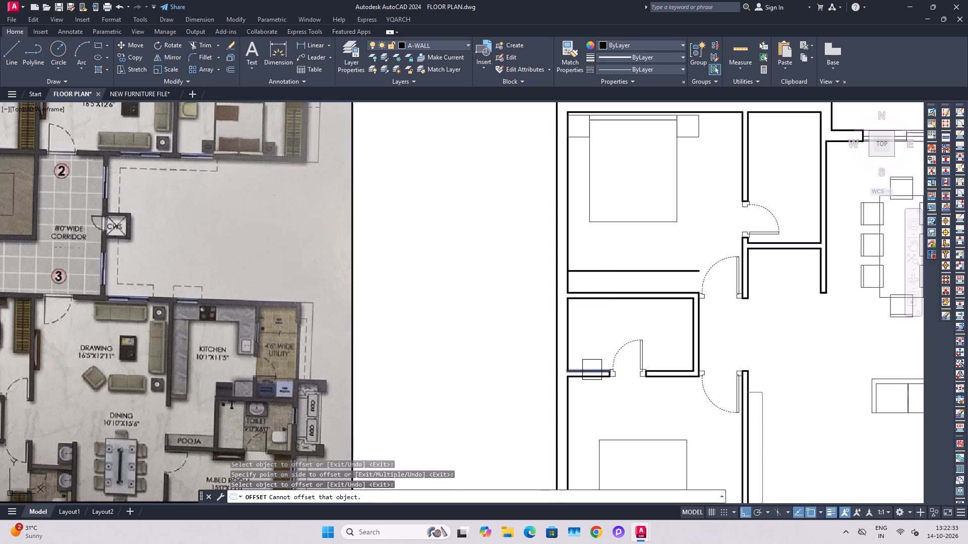
{"action": "key", "text": "Escape"}
Draw the ledge outline outside the left toilet: 3' out from its bottom wall, up to the offset line's level, and back to the outer wall.
{"action": "key", "text": "l"}
{"action": "key", "text": "space"}
{"action": "scroll", "coordinate": [586, 382], "scroll_direction": "down", "scroll_amount": 1}
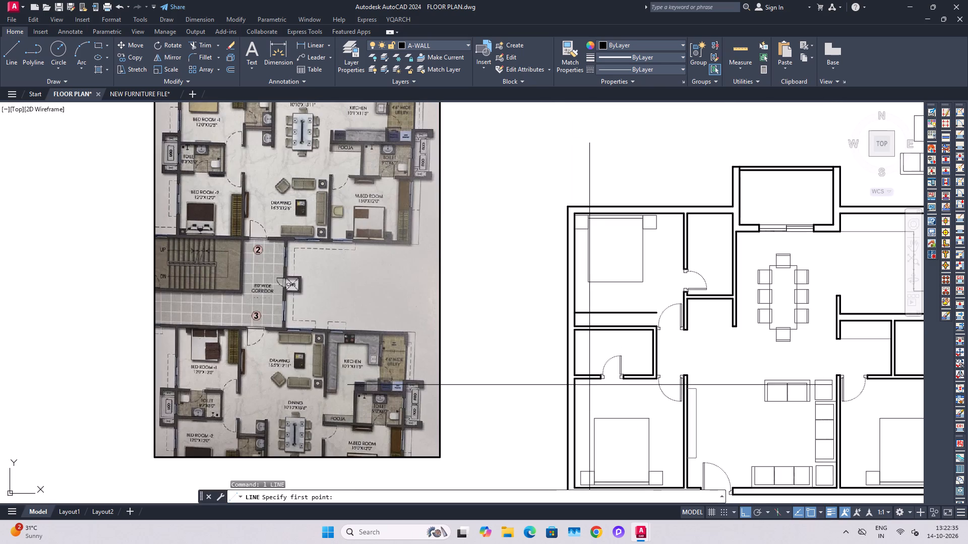
{"action": "scroll", "coordinate": [153, 126], "scroll_direction": "up", "scroll_amount": 3}
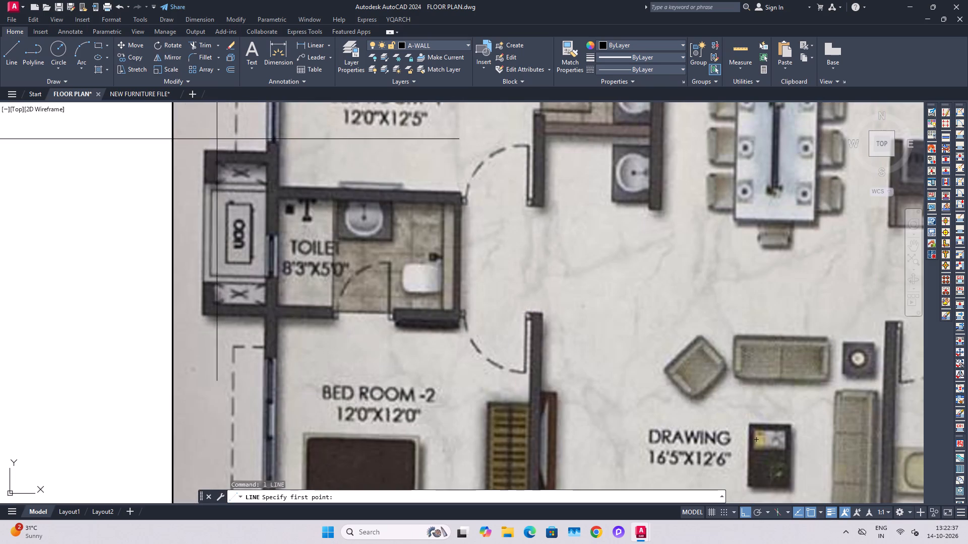
{"action": "scroll", "coordinate": [192, 140], "scroll_direction": "down", "scroll_amount": 2}
{"action": "middle_click_drag", "start_coordinate": [641, 385], "coordinate": [358, 274]}
{"action": "middle_click_drag", "start_coordinate": [547, 332], "coordinate": [548, 263]}
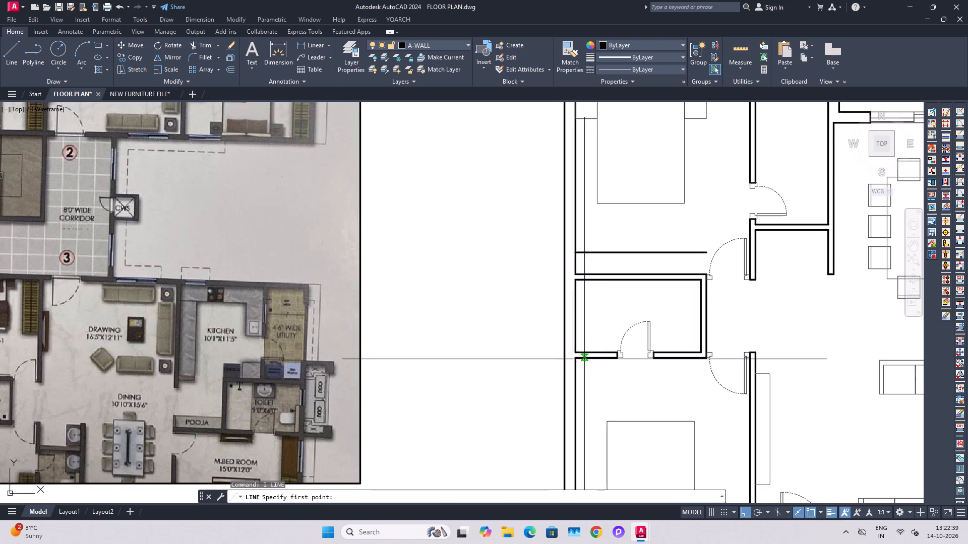
{"action": "left_click", "coordinate": [577, 359]}
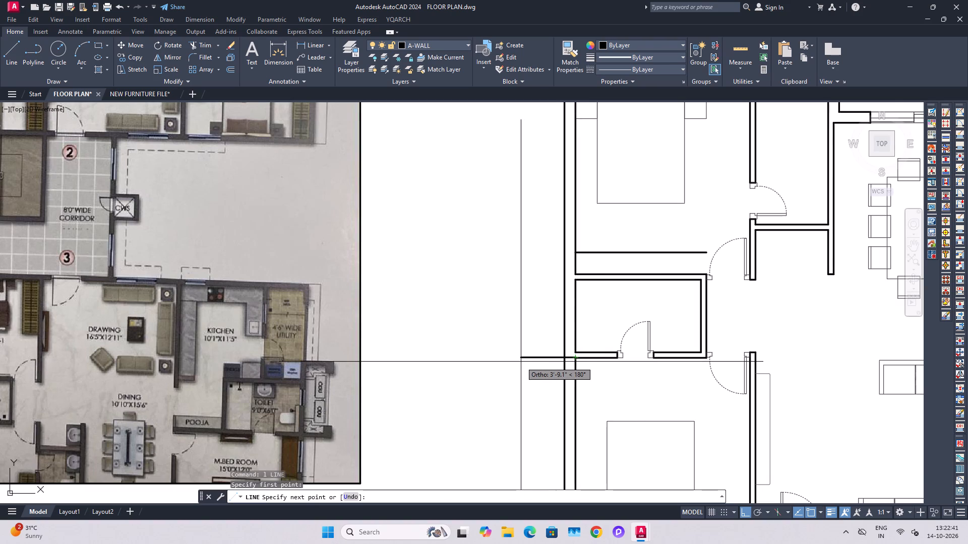
{"action": "scroll", "coordinate": [521, 362], "scroll_direction": "down", "scroll_amount": 1}
{"action": "type", "text": "3'"}
{"action": "key", "text": "Return"}
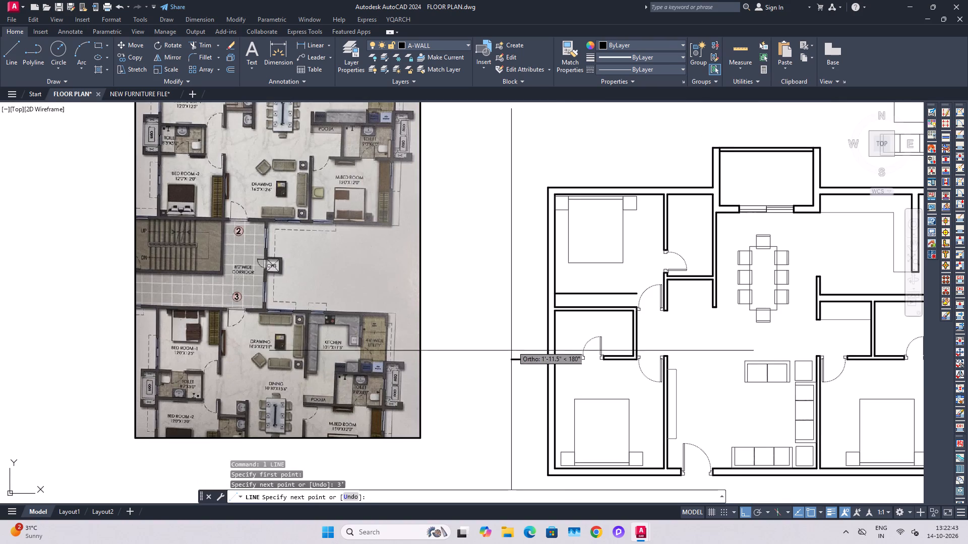
{"action": "scroll", "coordinate": [536, 297], "scroll_direction": "up", "scroll_amount": 1}
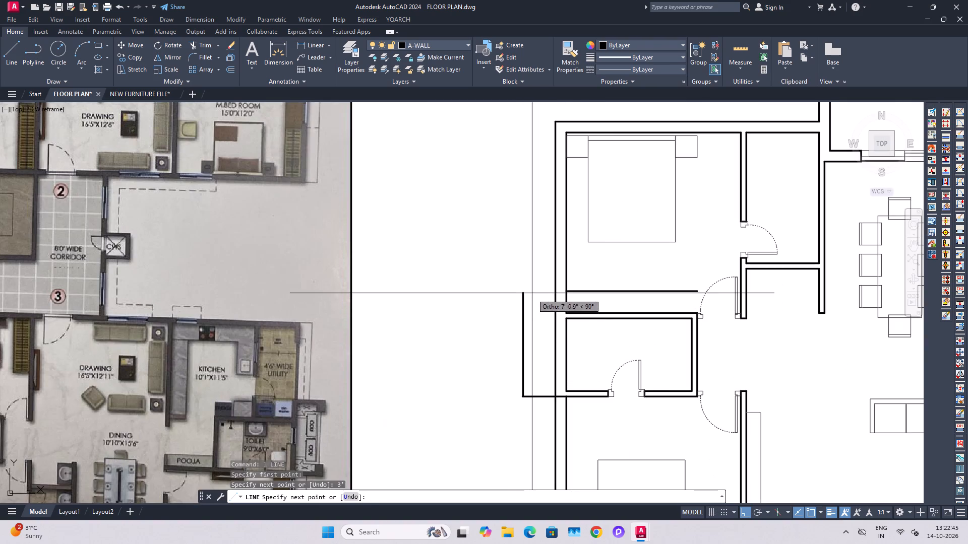
{"action": "left_click", "coordinate": [532, 293]}
{"action": "left_click", "coordinate": [557, 291]}
{"action": "key", "text": "Escape"}
{"action": "scroll", "coordinate": [562, 291], "scroll_direction": "up", "scroll_amount": 3}
{"action": "key", "text": "Escape"}
{"action": "key", "text": "Escape"}
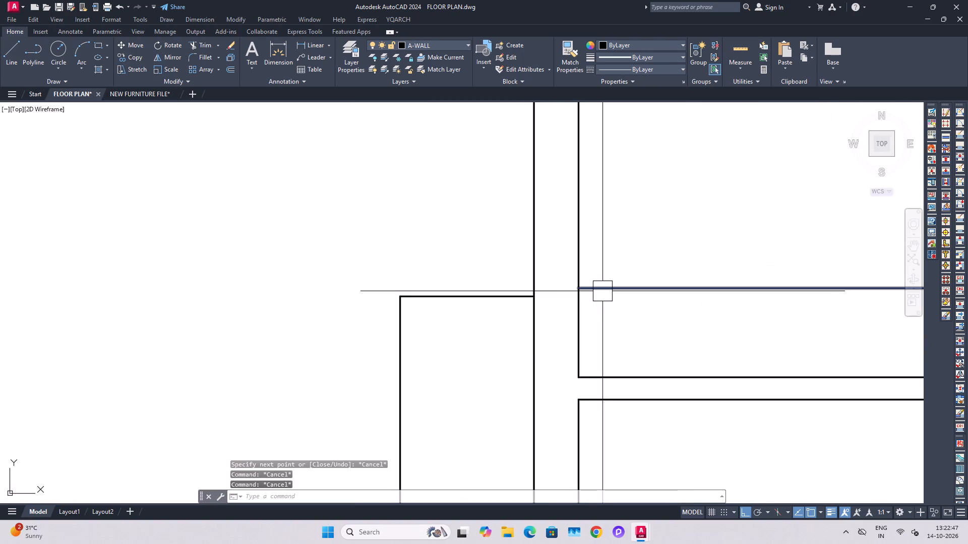
Erase the ledge outline's short top line and stretch its outer vertical line up past the offset line's level.
{"action": "left_click", "coordinate": [463, 301]}
{"action": "key", "text": "Delete"}
{"action": "left_click", "coordinate": [410, 315]}
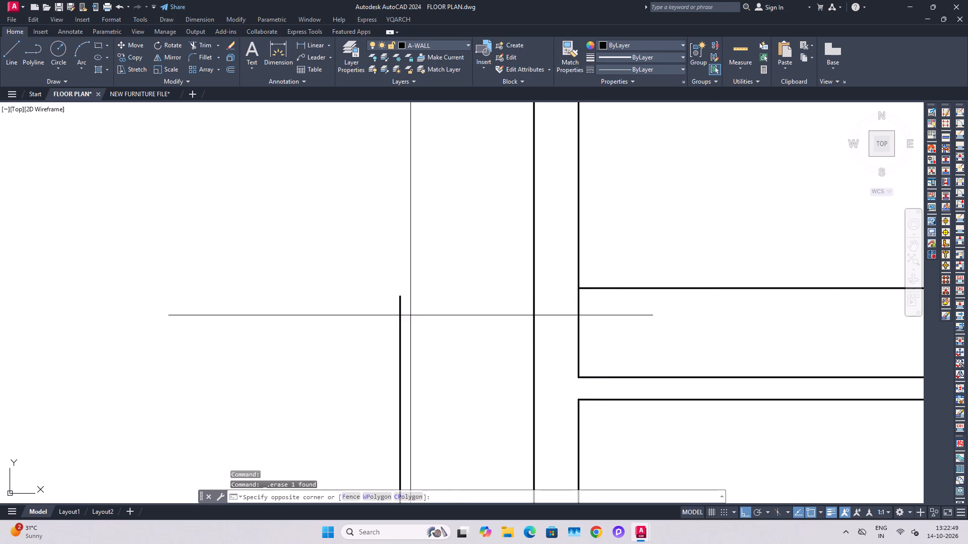
{"action": "left_click_drag", "start_coordinate": [388, 308], "coordinate": [392, 308]}
{"action": "left_click", "coordinate": [401, 296]}
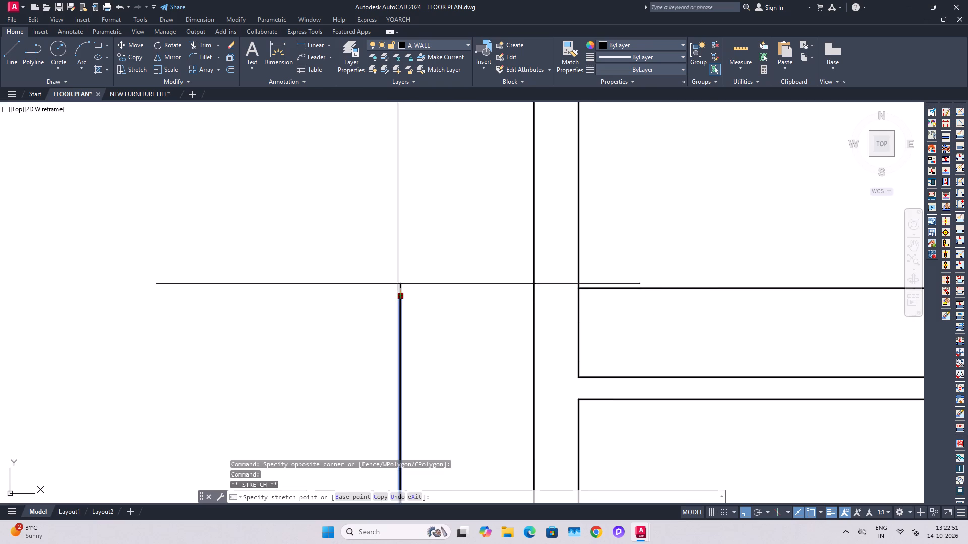
{"action": "left_click", "coordinate": [395, 258]}
{"action": "key", "text": "Escape"}
{"action": "key", "text": "Escape"}
Extend the offset line in the upper-left bedroom outward to the ledge's outer vertical line.
{"action": "type", "text": "ex"}
{"action": "key", "text": "space"}
{"action": "left_click", "coordinate": [618, 283]}
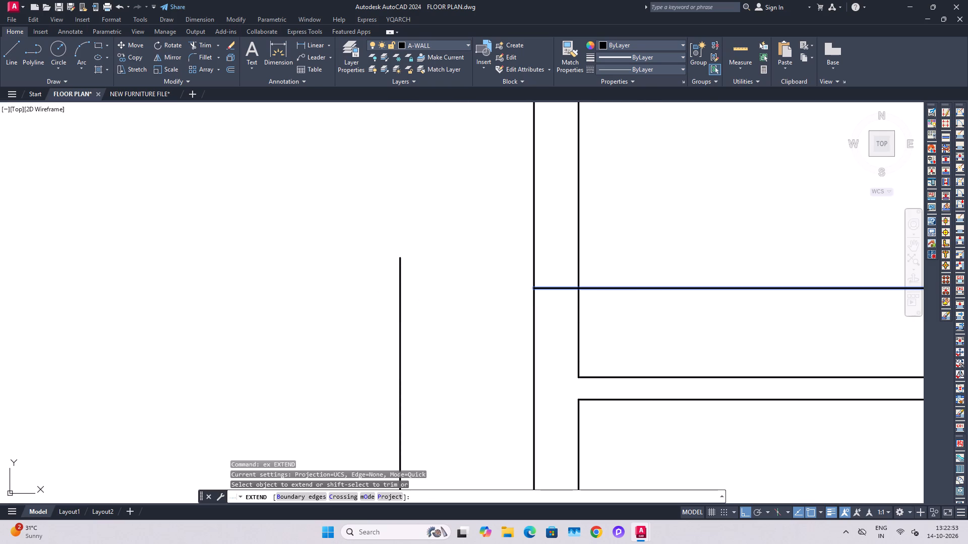
{"action": "left_click", "coordinate": [595, 282]}
{"action": "key", "text": "Escape"}
Offset the ledge's top line downward and its bottom line upward by 4.5" to give both side walls thickness.
{"action": "scroll", "coordinate": [453, 266], "scroll_direction": "down", "scroll_amount": 4}
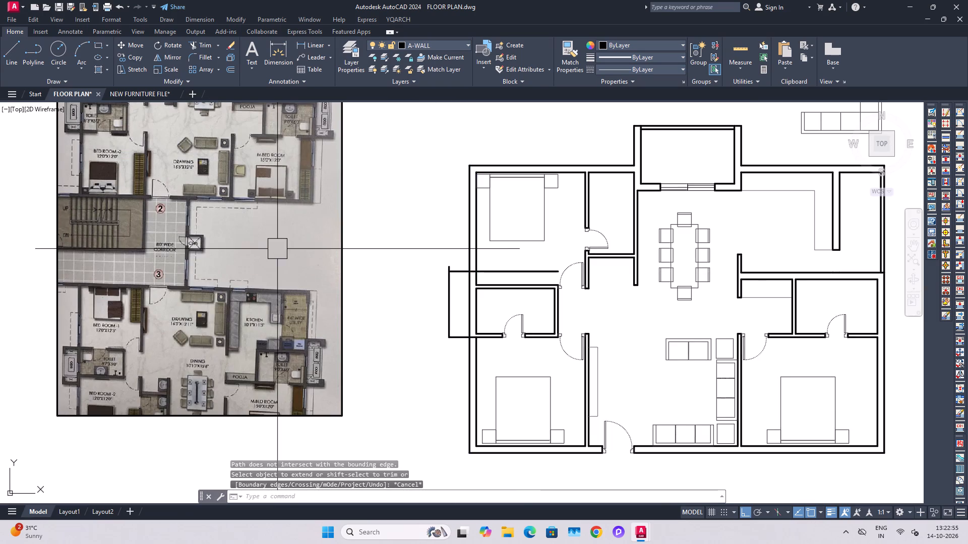
{"action": "middle_click_drag", "start_coordinate": [374, 283], "coordinate": [379, 305]}
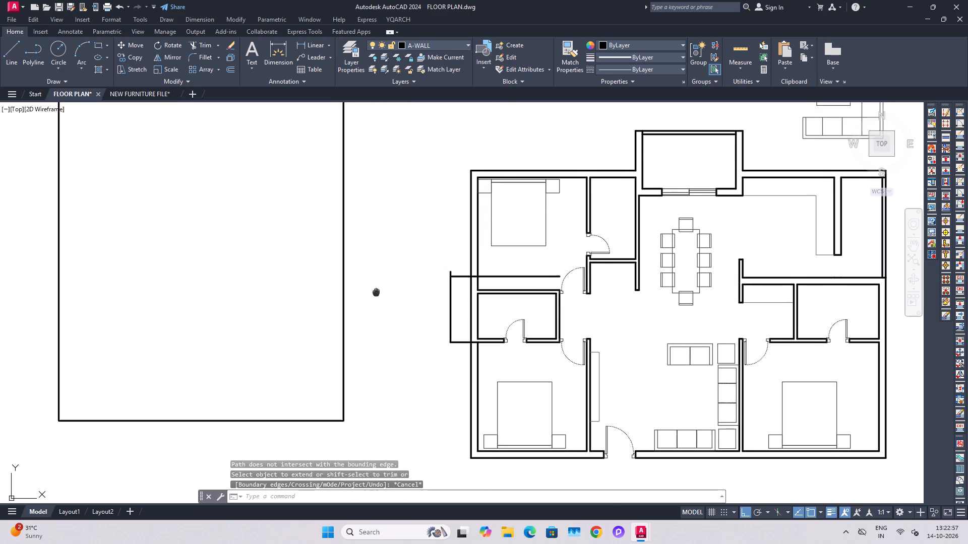
{"action": "middle_click_drag", "start_coordinate": [379, 305], "coordinate": [385, 344]}
{"action": "scroll", "coordinate": [507, 347], "scroll_direction": "up", "scroll_amount": 3}
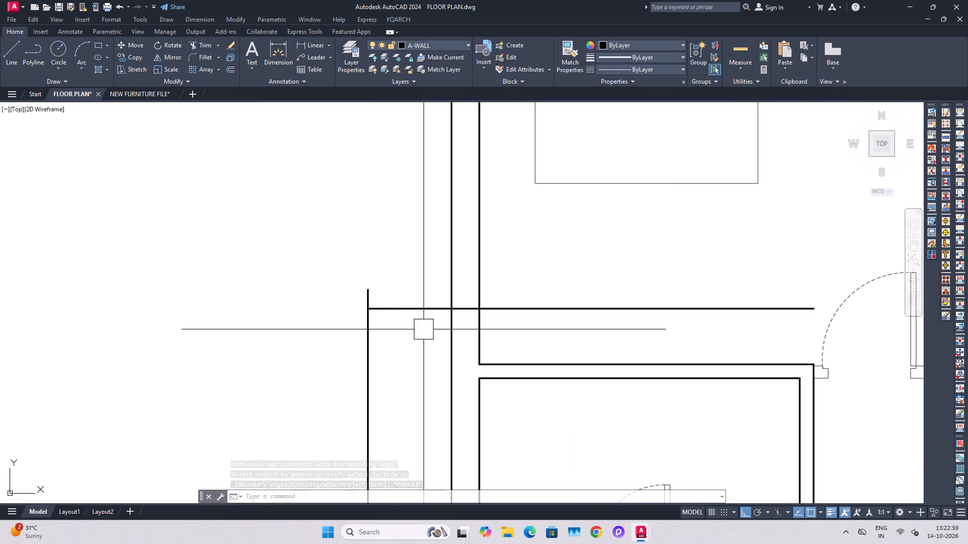
{"action": "key", "text": "o"}
{"action": "key", "text": "space"}
{"action": "type", "text": "4.5\""}
{"action": "key", "text": "Return"}
{"action": "left_click_drag", "start_coordinate": [414, 306], "coordinate": [416, 312]}
{"action": "left_click", "coordinate": [419, 332]}
{"action": "scroll", "coordinate": [449, 369], "scroll_direction": "down", "scroll_amount": 2}
{"action": "middle_click_drag", "start_coordinate": [470, 402], "coordinate": [459, 339]}
{"action": "scroll", "coordinate": [441, 381], "scroll_direction": "up", "scroll_amount": 2}
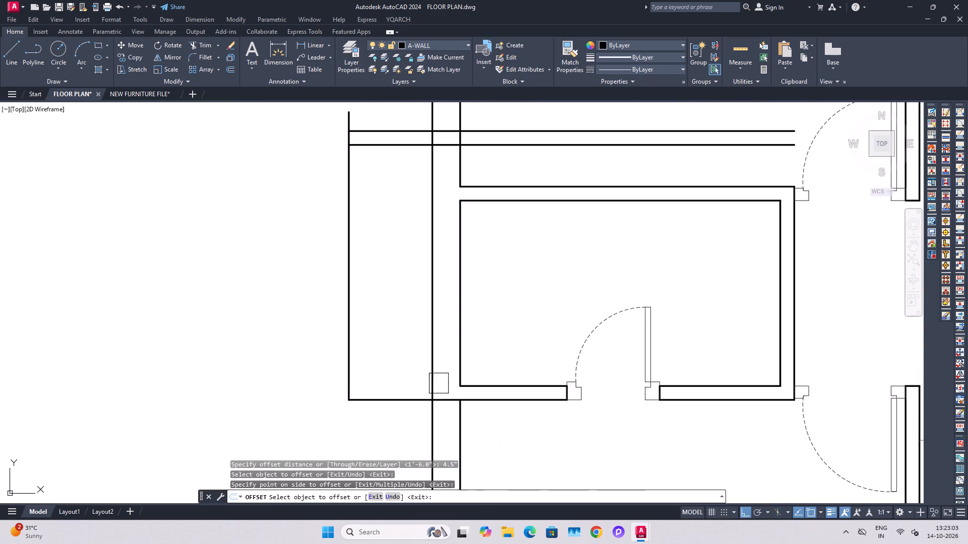
{"action": "left_click", "coordinate": [418, 398]}
{"action": "left_click", "coordinate": [412, 383]}
{"action": "key", "text": "Escape"}
{"action": "key", "text": "Escape"}
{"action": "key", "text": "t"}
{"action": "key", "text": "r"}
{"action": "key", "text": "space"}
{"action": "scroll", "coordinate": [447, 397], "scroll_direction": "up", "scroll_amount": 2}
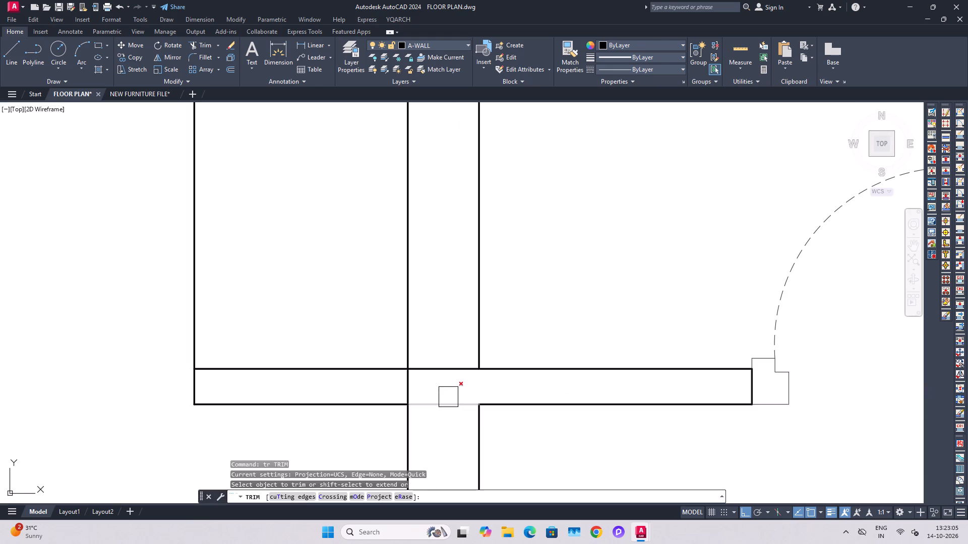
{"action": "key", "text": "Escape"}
Shorten the ledge's lower offset line so it ends at the outer wall's outside face.
{"action": "left_click", "coordinate": [446, 369]}
{"action": "left_click", "coordinate": [477, 367]}
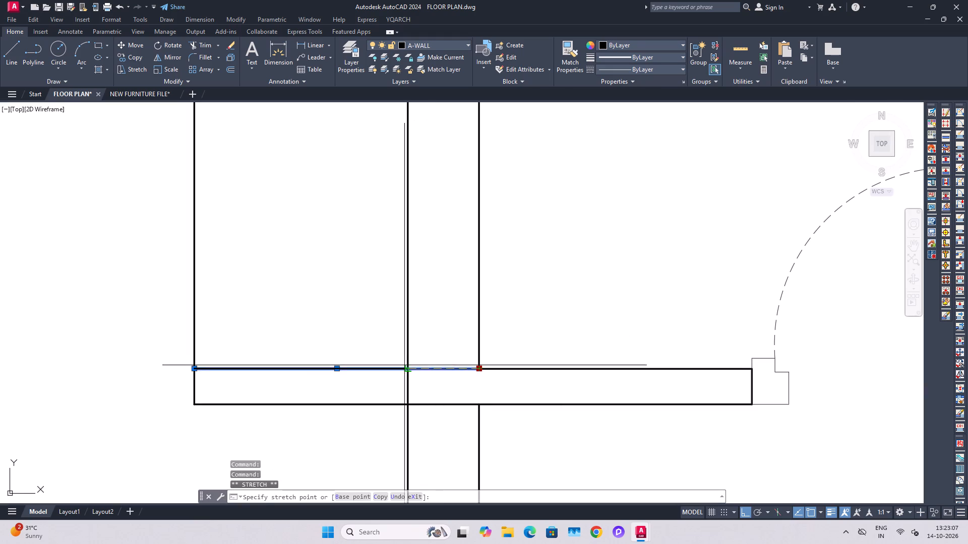
{"action": "left_click", "coordinate": [410, 368]}
{"action": "key", "text": "Escape"}
Trim the ledge's outer vertical line between the two side walls and above the upper one, leaving only the wall end caps.
{"action": "scroll", "coordinate": [417, 366], "scroll_direction": "down", "scroll_amount": 2}
{"action": "middle_click_drag", "start_coordinate": [409, 311], "coordinate": [430, 373]}
{"action": "key", "text": "t"}
{"action": "key", "text": "r"}
{"action": "key", "text": "space"}
{"action": "left_click", "coordinate": [355, 339]}
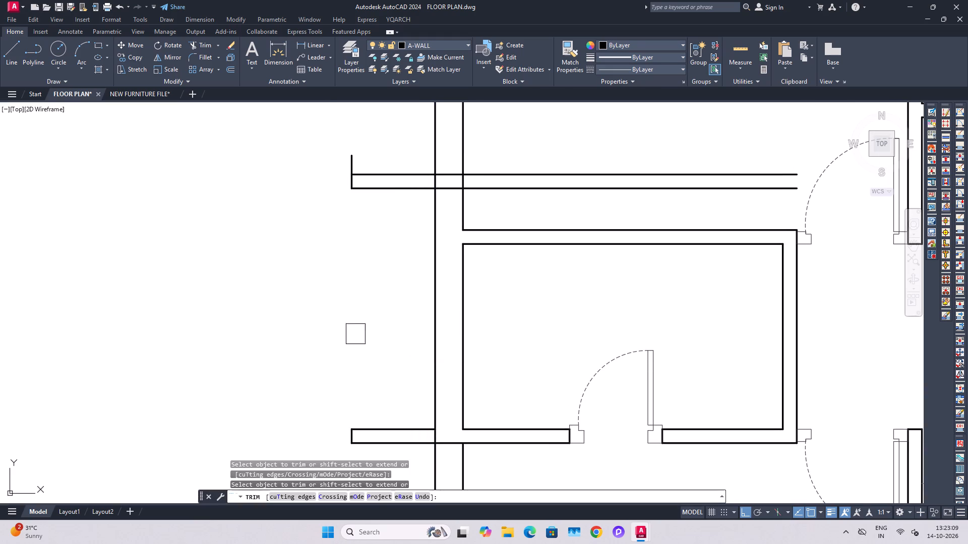
{"action": "left_click", "coordinate": [358, 152]}
{"action": "scroll", "coordinate": [456, 170], "scroll_direction": "up", "scroll_amount": 2}
{"action": "key", "text": "Escape"}
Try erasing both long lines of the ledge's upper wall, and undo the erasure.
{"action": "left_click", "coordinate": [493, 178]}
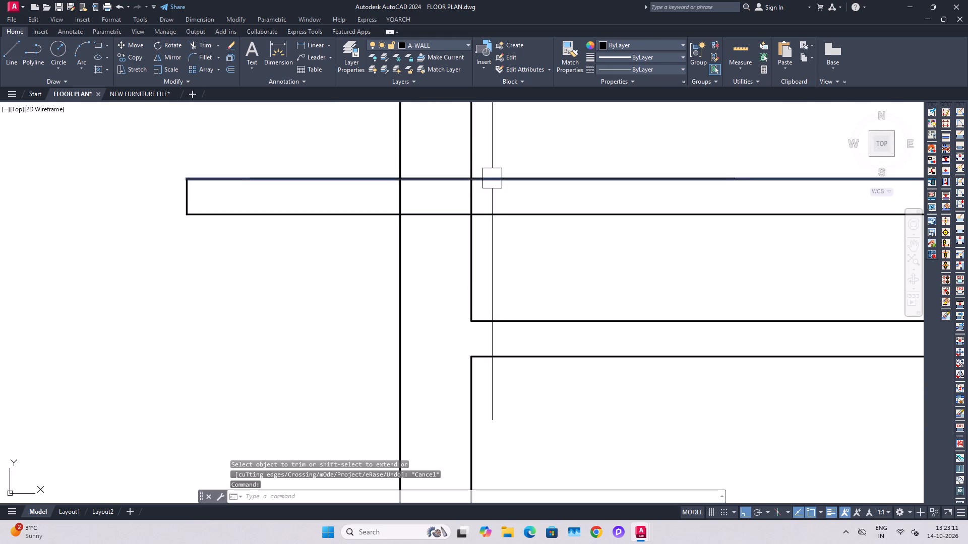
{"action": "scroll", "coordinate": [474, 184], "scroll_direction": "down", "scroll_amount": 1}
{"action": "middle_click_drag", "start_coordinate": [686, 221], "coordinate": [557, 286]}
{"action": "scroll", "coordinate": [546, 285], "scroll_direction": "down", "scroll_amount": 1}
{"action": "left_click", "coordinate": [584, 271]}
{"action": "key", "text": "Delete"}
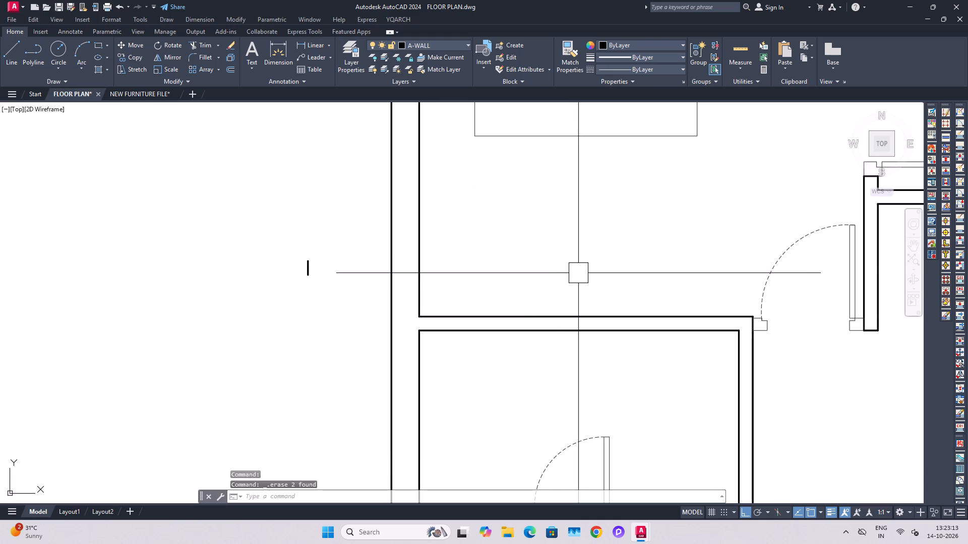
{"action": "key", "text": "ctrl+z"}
Trim the ledge's upper wall lines inside the bedroom and outer wall, and open the outer wall face between them.
{"action": "key", "text": "t"}
{"action": "key", "text": "r"}
{"action": "key", "text": "space"}
{"action": "left_click_drag", "start_coordinate": [533, 228], "coordinate": [538, 239]}
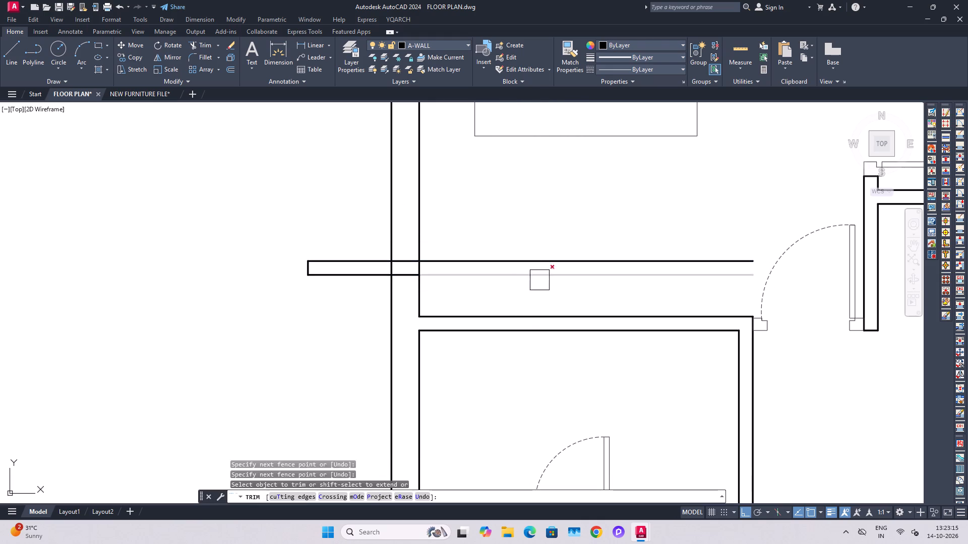
{"action": "left_click", "coordinate": [540, 280]}
{"action": "left_click", "coordinate": [478, 252]}
{"action": "scroll", "coordinate": [403, 271], "scroll_direction": "up", "scroll_amount": 2}
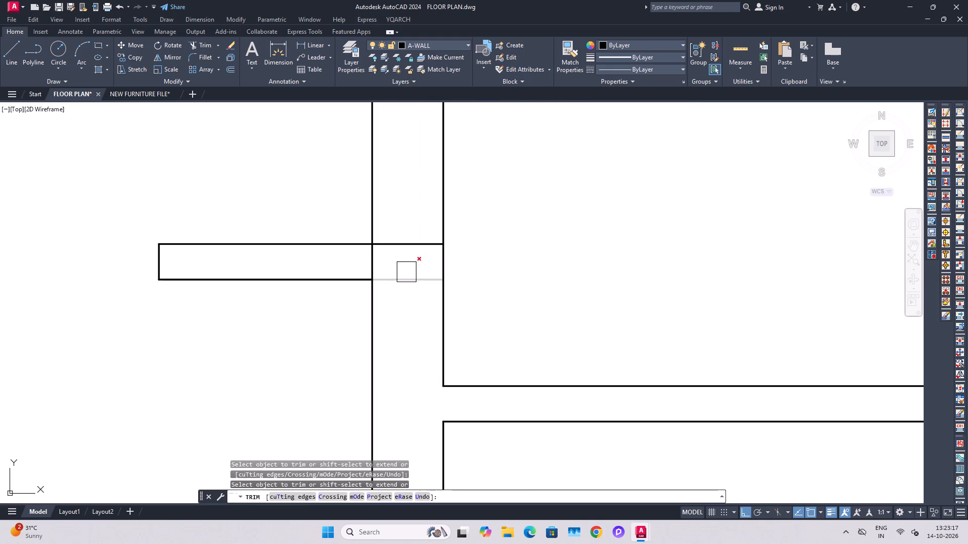
{"action": "left_click", "coordinate": [406, 272]}
{"action": "left_click", "coordinate": [408, 252]}
{"action": "scroll", "coordinate": [398, 241], "scroll_direction": "down", "scroll_amount": 3}
{"action": "scroll", "coordinate": [414, 242], "scroll_direction": "up", "scroll_amount": 3}
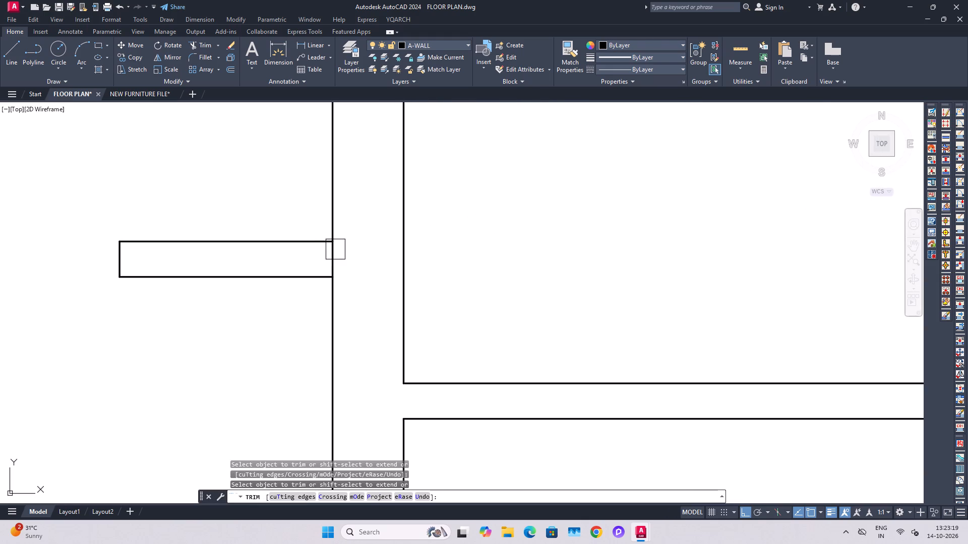
{"action": "left_click", "coordinate": [328, 256]}
{"action": "key", "text": "Escape"}
Examine the ledge beside the Bed Room-2 toilet in the reference plan.
{"action": "scroll", "coordinate": [424, 224], "scroll_direction": "down", "scroll_amount": 6}
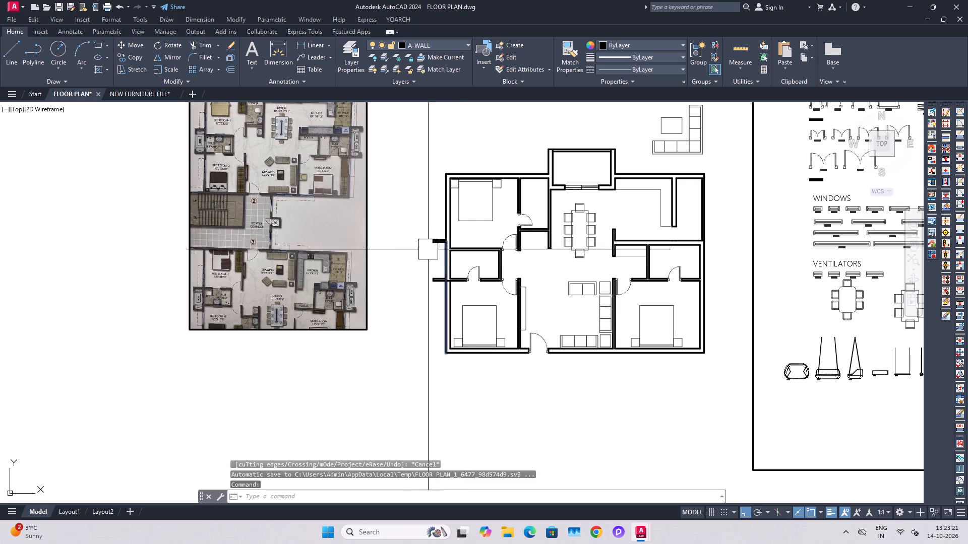
{"action": "scroll", "coordinate": [204, 163], "scroll_direction": "up", "scroll_amount": 3}
{"action": "middle_click_drag", "start_coordinate": [225, 198], "coordinate": [282, 282]}
{"action": "key", "text": "Escape"}
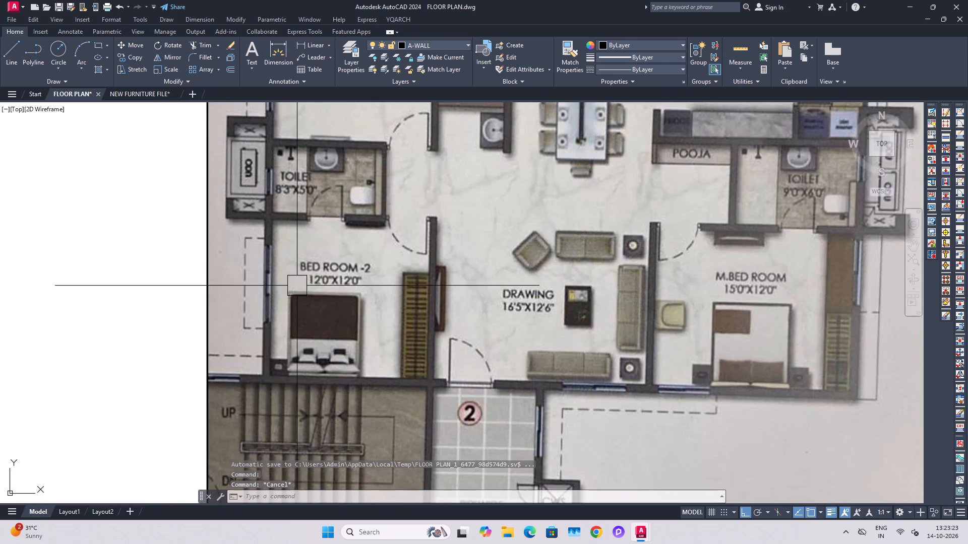
{"action": "key", "text": "Escape"}
{"action": "key", "text": "Escape"}
{"action": "scroll", "coordinate": [265, 256], "scroll_direction": "down", "scroll_amount": 3}
{"action": "key", "text": "Escape"}
{"action": "middle_click_drag", "start_coordinate": [485, 345], "coordinate": [439, 326]}
Draw a vertical line joining the outer ends of the ledge's upper and lower side walls.
{"action": "key", "text": "l"}
{"action": "key", "text": "space"}
{"action": "scroll", "coordinate": [440, 314], "scroll_direction": "up", "scroll_amount": 1}
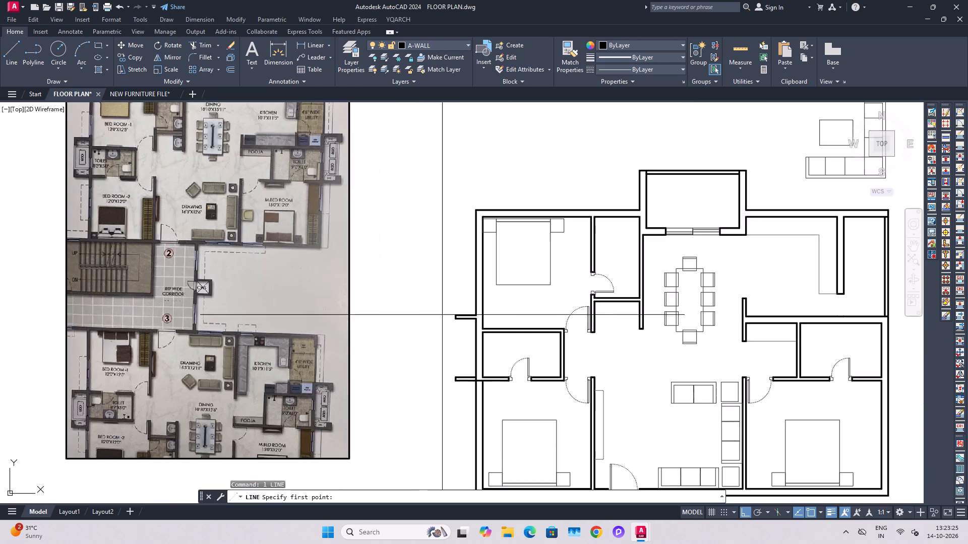
{"action": "scroll", "coordinate": [455, 327], "scroll_direction": "up", "scroll_amount": 2}
{"action": "left_click", "coordinate": [452, 311]}
{"action": "middle_click_drag", "start_coordinate": [448, 414], "coordinate": [445, 363]}
{"action": "scroll", "coordinate": [446, 362], "scroll_direction": "up", "scroll_amount": 1}
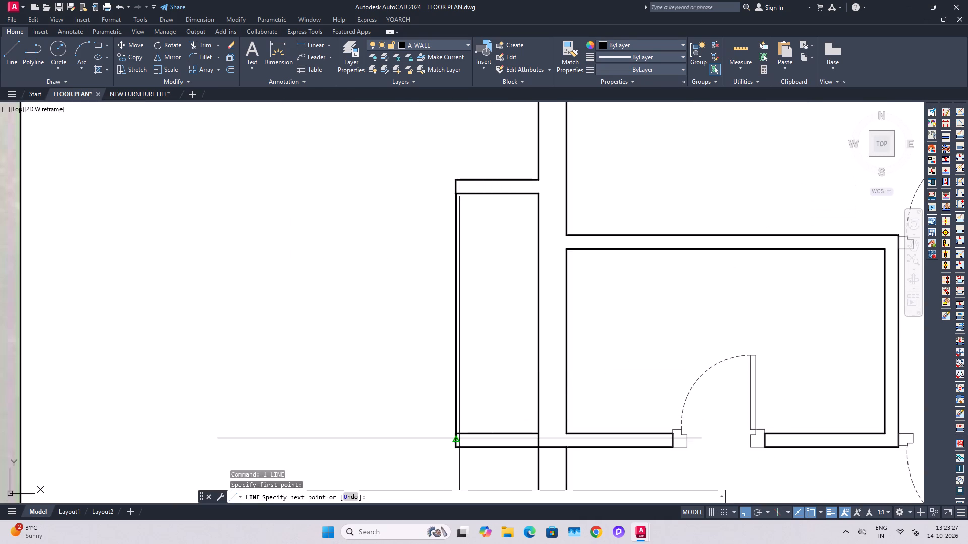
{"action": "left_click", "coordinate": [460, 433]}
{"action": "key", "text": "Escape"}
{"action": "scroll", "coordinate": [452, 366], "scroll_direction": "down", "scroll_amount": 2}
{"action": "key", "text": "Escape"}
Draw a short line across the outer wall's thickness at the midpoint of the left toilet's wall beside the ledge.
{"action": "scroll", "coordinate": [526, 315], "scroll_direction": "down", "scroll_amount": 1}
{"action": "scroll", "coordinate": [510, 338], "scroll_direction": "up", "scroll_amount": 2}
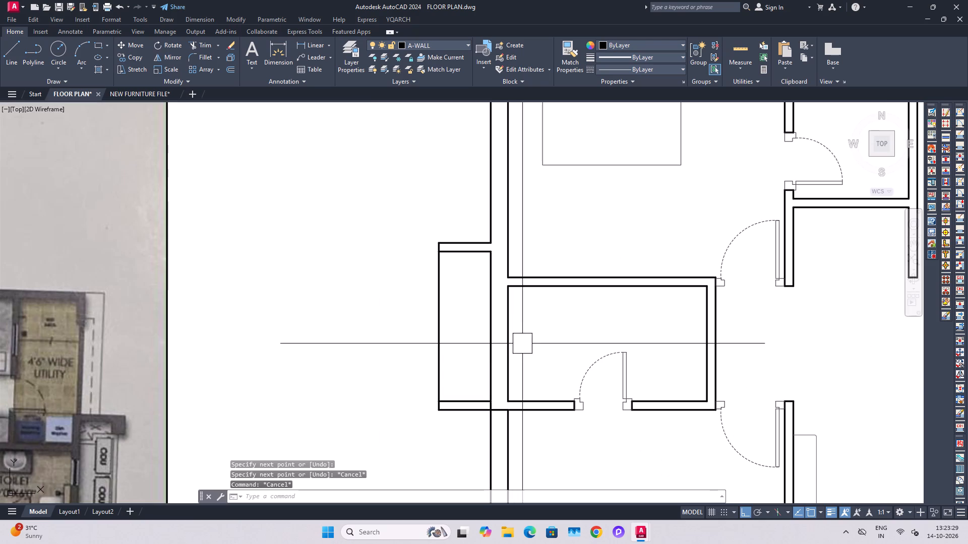
{"action": "key", "text": "l"}
{"action": "key", "text": "space"}
{"action": "left_click", "coordinate": [511, 343]}
{"action": "left_click", "coordinate": [494, 343]}
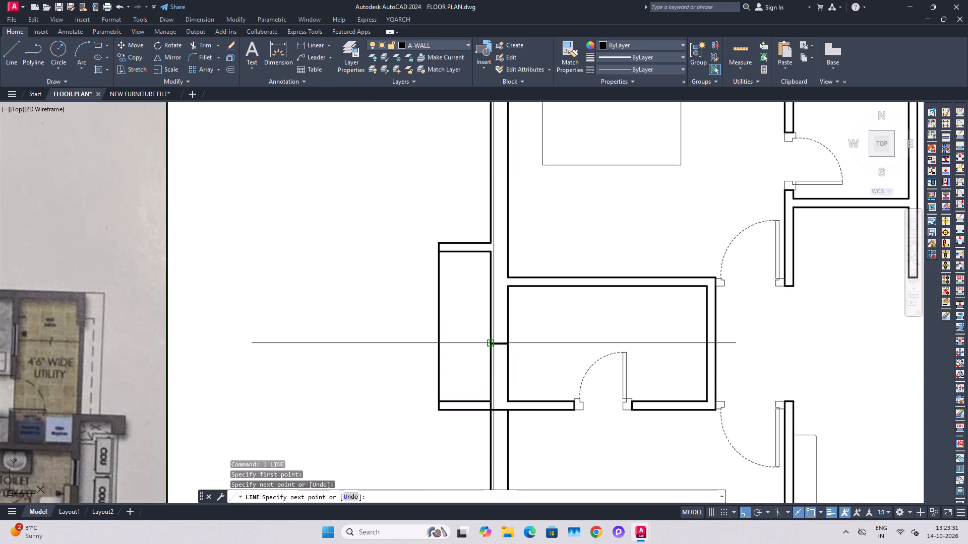
{"action": "key", "text": "Escape"}
{"action": "key", "text": "Escape"}
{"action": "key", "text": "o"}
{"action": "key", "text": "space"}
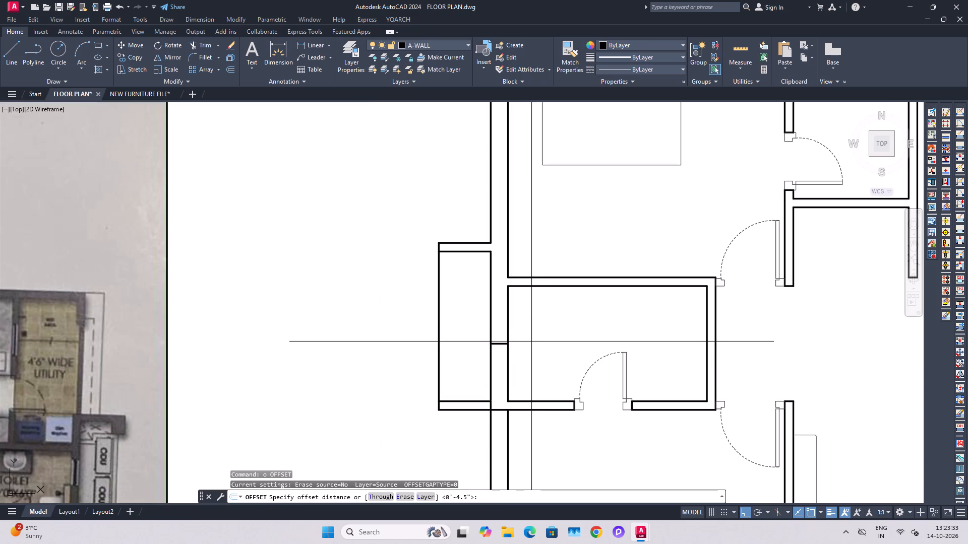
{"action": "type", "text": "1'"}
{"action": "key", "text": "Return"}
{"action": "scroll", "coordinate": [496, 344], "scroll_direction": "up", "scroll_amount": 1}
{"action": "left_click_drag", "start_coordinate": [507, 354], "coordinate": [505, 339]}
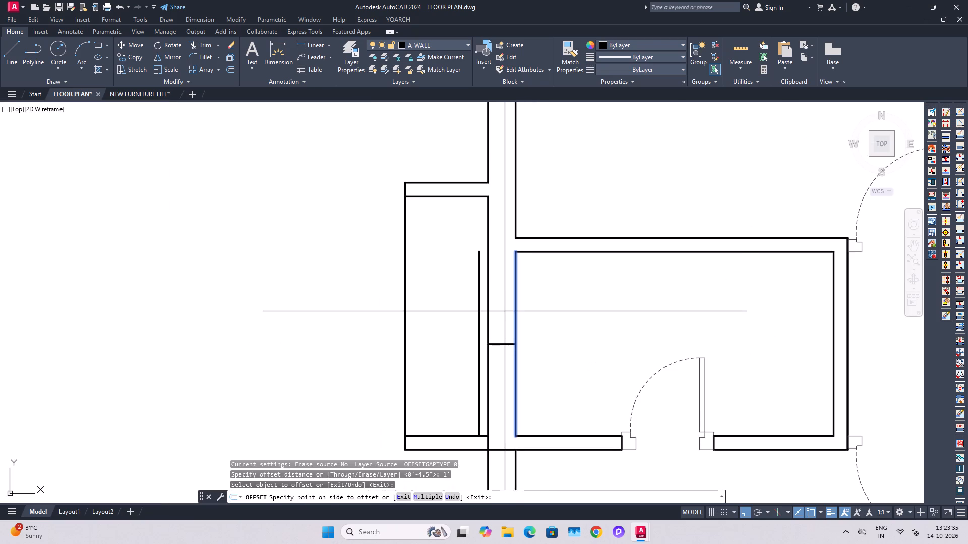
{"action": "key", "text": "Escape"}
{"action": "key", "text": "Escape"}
Offset the short line across the toilet's outer wall by 1' both upward and downward to mark the opening's edges.
{"action": "key", "text": "o"}
{"action": "key", "text": "space"}
{"action": "type", "text": "1'"}
{"action": "key", "text": "Return"}
{"action": "left_click", "coordinate": [502, 336]}
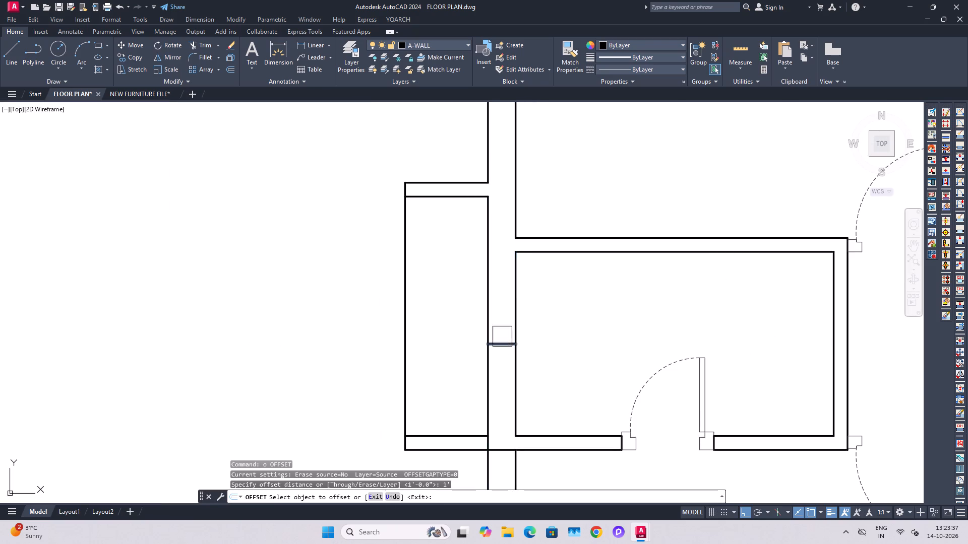
{"action": "left_click", "coordinate": [503, 315]}
{"action": "left_click_drag", "start_coordinate": [504, 342], "coordinate": [505, 353]}
{"action": "left_click", "coordinate": [504, 388]}
{"action": "key", "text": "Escape"}
Delete the middle line in the left toilet's outer wall and trim the wall between the two offset lines to form the opening.
{"action": "left_click", "coordinate": [507, 338]}
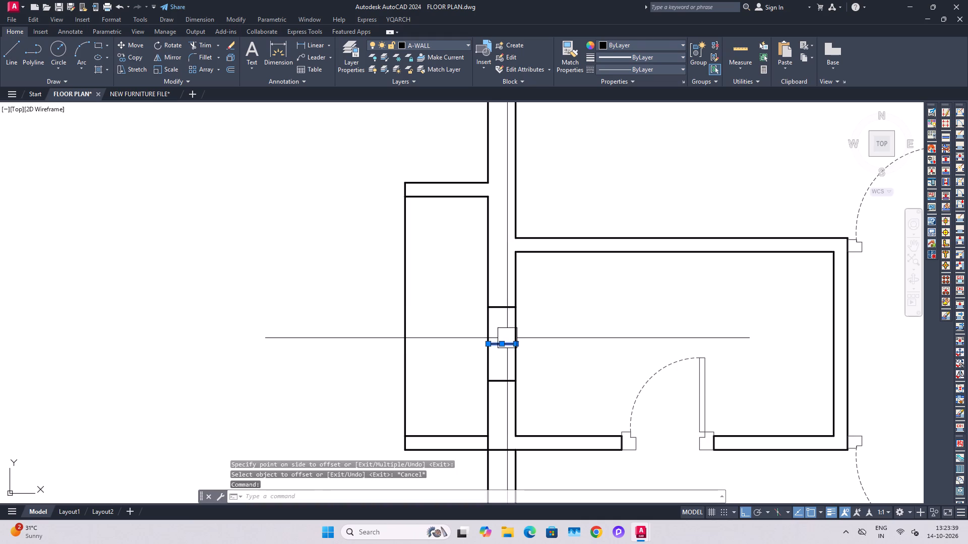
{"action": "key", "text": "Delete"}
{"action": "key", "text": "r"}
{"action": "key", "text": "Escape"}
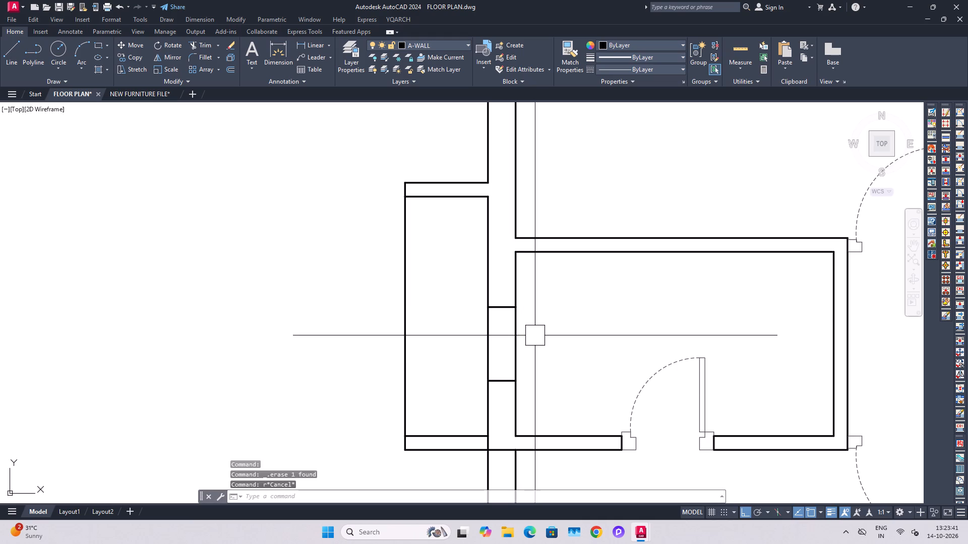
{"action": "key", "text": "t"}
{"action": "key", "text": "r"}
{"action": "key", "text": "space"}
{"action": "left_click", "coordinate": [594, 327]}
{"action": "left_click", "coordinate": [413, 325]}
{"action": "key", "text": "Escape"}
Draw a short line across the outer wall's thickness at the midpoint of the master bedroom toilet's outer wall.
{"action": "scroll", "coordinate": [462, 320], "scroll_direction": "down", "scroll_amount": 3}
{"action": "middle_click_drag", "start_coordinate": [706, 336], "coordinate": [505, 309]}
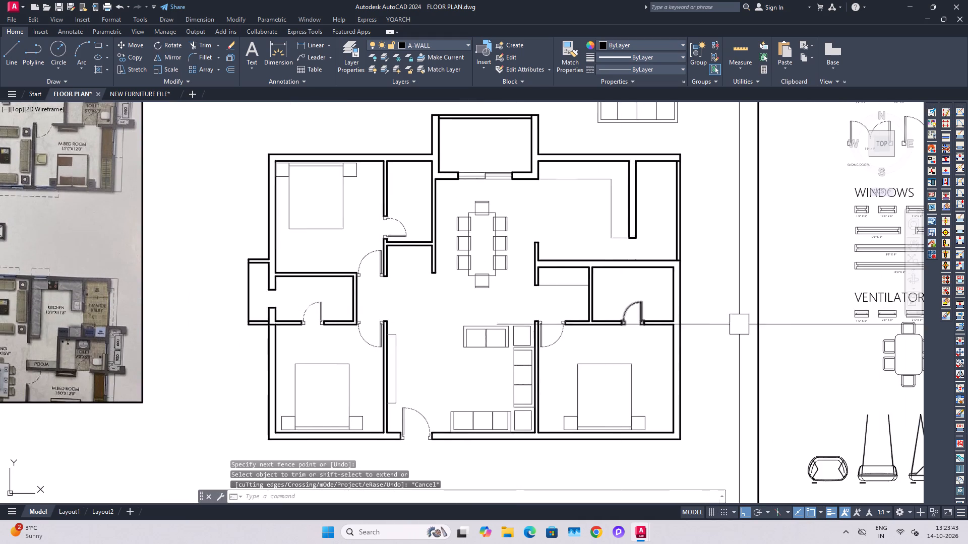
{"action": "scroll", "coordinate": [713, 281], "scroll_direction": "up", "scroll_amount": 2}
{"action": "middle_click_drag", "start_coordinate": [695, 313], "coordinate": [677, 376]}
{"action": "key", "text": "l"}
{"action": "key", "text": "space"}
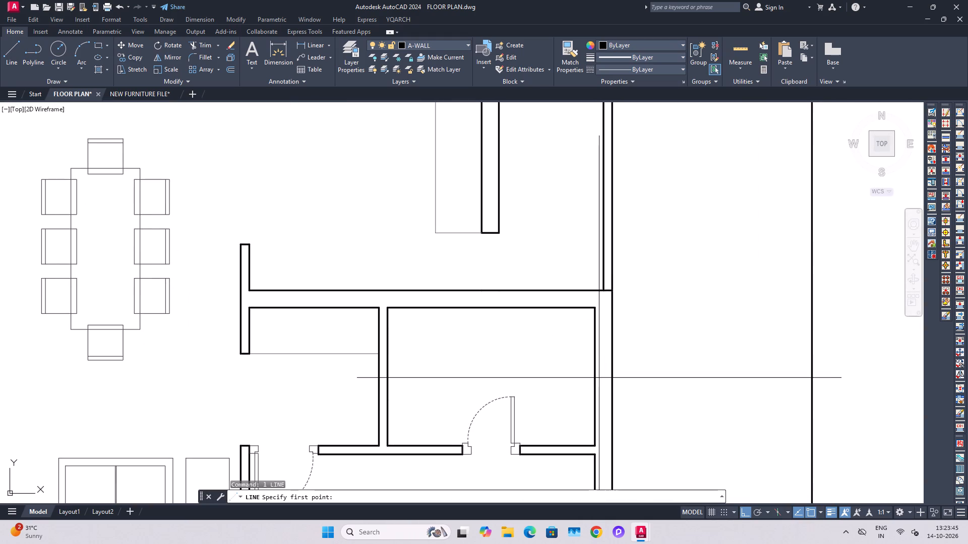
{"action": "left_click", "coordinate": [596, 377]}
{"action": "left_click", "coordinate": [613, 375]}
{"action": "key", "text": "Escape"}
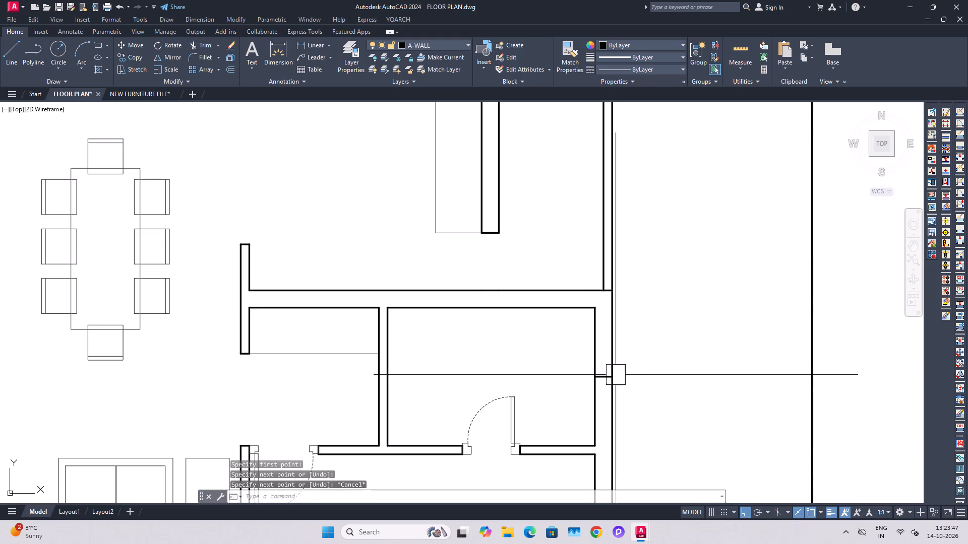
Offset the short line in the master toilet's outer wall by 1' both upward and downward.
{"action": "key", "text": "Escape"}
{"action": "key", "text": "o"}
{"action": "key", "text": "space"}
{"action": "key", "text": "1"}
{"action": "key", "text": "apostrophe"}
{"action": "key", "text": "Return"}
{"action": "scroll", "coordinate": [617, 375], "scroll_direction": "up", "scroll_amount": 2}
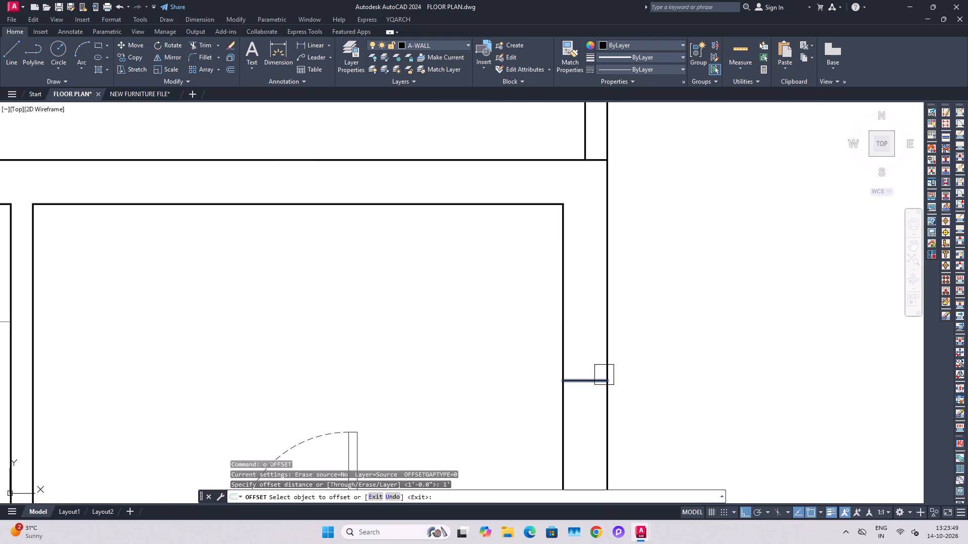
{"action": "left_click_drag", "start_coordinate": [587, 378], "coordinate": [587, 370]}
{"action": "left_click", "coordinate": [584, 331]}
{"action": "left_click_drag", "start_coordinate": [585, 383], "coordinate": [585, 390]}
{"action": "left_click", "coordinate": [586, 429]}
{"action": "key", "text": "Escape"}
Delete the middle line in the master toilet's outer wall and trim the wall between the offset lines to form the opening.
{"action": "left_click", "coordinate": [580, 379]}
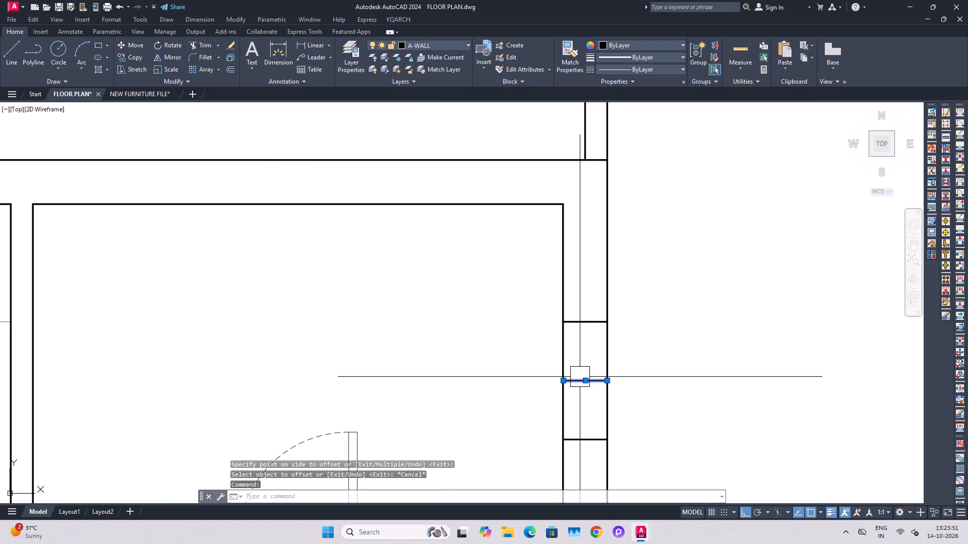
{"action": "scroll", "coordinate": [580, 376], "scroll_direction": "down", "scroll_amount": 1}
{"action": "key", "text": "Delete"}
{"action": "key", "text": "t"}
{"action": "key", "text": "r"}
{"action": "key", "text": "space"}
{"action": "left_click", "coordinate": [649, 374]}
{"action": "left_click", "coordinate": [548, 374]}
{"action": "key", "text": "Escape"}
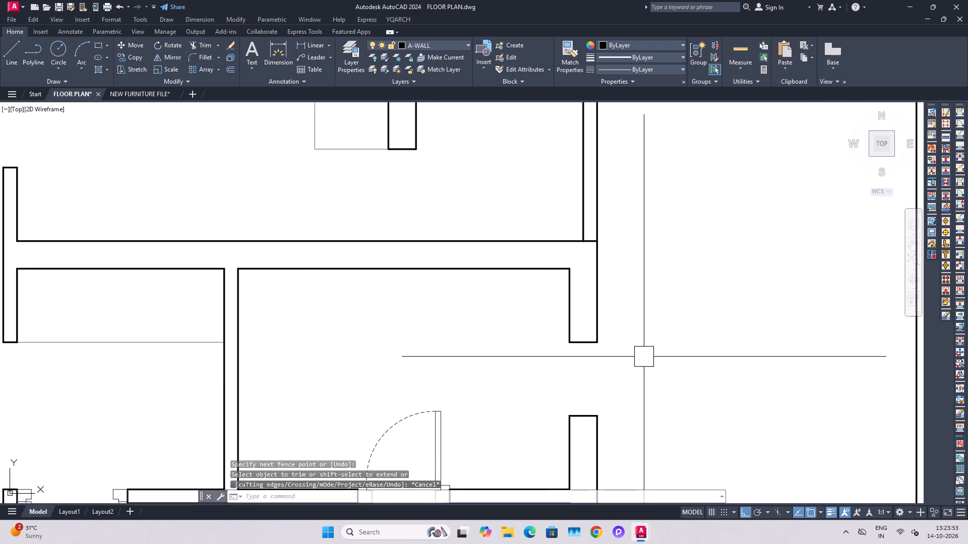
Save the drawing.
{"action": "scroll", "coordinate": [644, 356], "scroll_direction": "down", "scroll_amount": 3}
{"action": "key", "text": "ctrl+s"}
Draw a short line across the upper outer wall at the midpoint of the toilet beside Bed Room-1.
{"action": "middle_click_drag", "start_coordinate": [587, 341], "coordinate": [655, 391]}
{"action": "scroll", "coordinate": [411, 249], "scroll_direction": "up", "scroll_amount": 1}
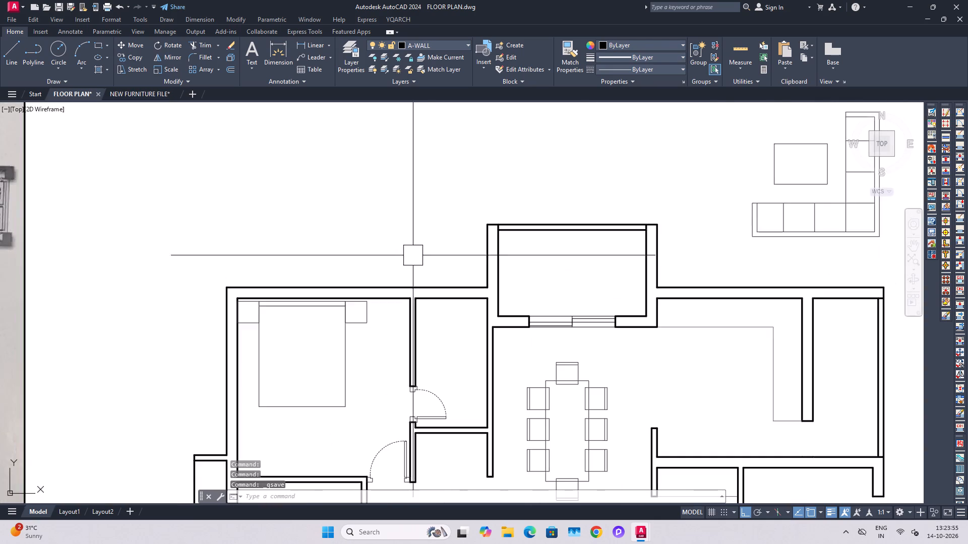
{"action": "scroll", "coordinate": [426, 264], "scroll_direction": "up", "scroll_amount": 1}
{"action": "middle_click_drag", "start_coordinate": [427, 265], "coordinate": [434, 289]}
{"action": "key", "text": "l"}
{"action": "key", "text": "space"}
{"action": "scroll", "coordinate": [436, 327], "scroll_direction": "up", "scroll_amount": 1}
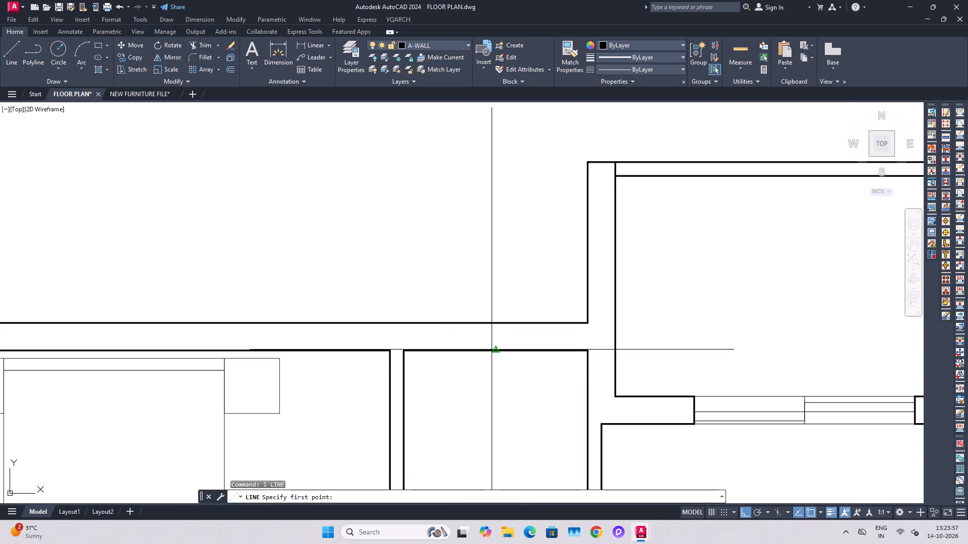
{"action": "left_click", "coordinate": [498, 349]}
{"action": "left_click", "coordinate": [496, 323]}
{"action": "key", "text": "Escape"}
{"action": "key", "text": "Escape"}
Offset the short line in the Bed Room-1 toilet's upper wall by 1' to both sides.
{"action": "key", "text": "o"}
{"action": "key", "text": "space"}
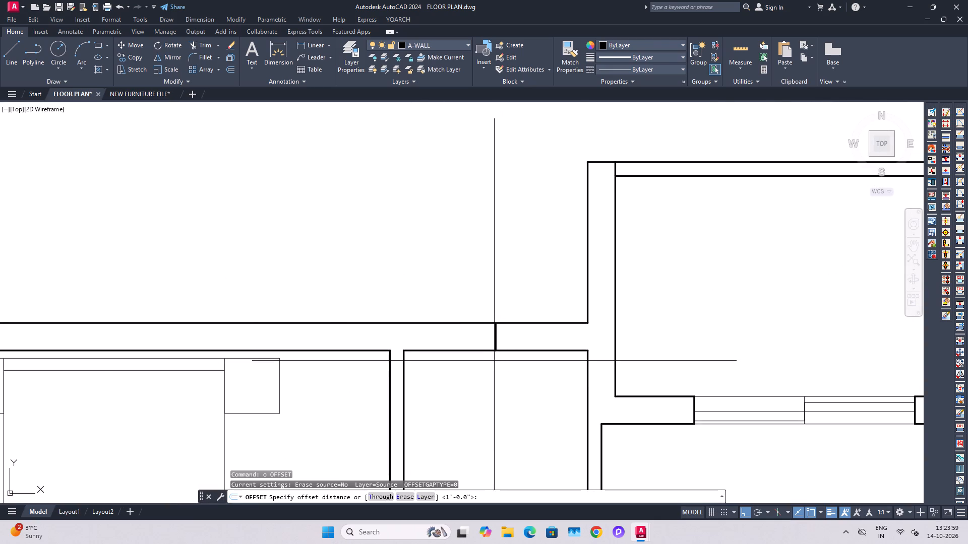
{"action": "key", "text": "1"}
{"action": "key", "text": "apostrophe"}
{"action": "key", "text": "Return"}
{"action": "left_click", "coordinate": [495, 344]}
{"action": "left_click", "coordinate": [442, 351]}
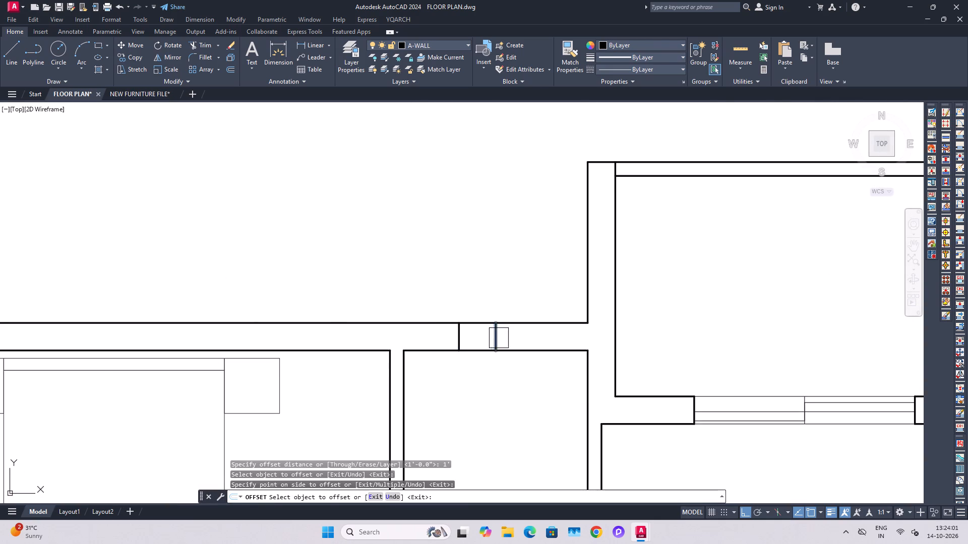
{"action": "left_click", "coordinate": [501, 338]}
{"action": "left_click", "coordinate": [541, 344]}
{"action": "key", "text": "Escape"}
Delete the middle line in the Bed Room-1 toilet's upper wall and trim the wall between the offset lines to form the opening.
{"action": "left_click", "coordinate": [495, 337]}
{"action": "key", "text": "Delete"}
{"action": "key", "text": "t"}
{"action": "key", "text": "r"}
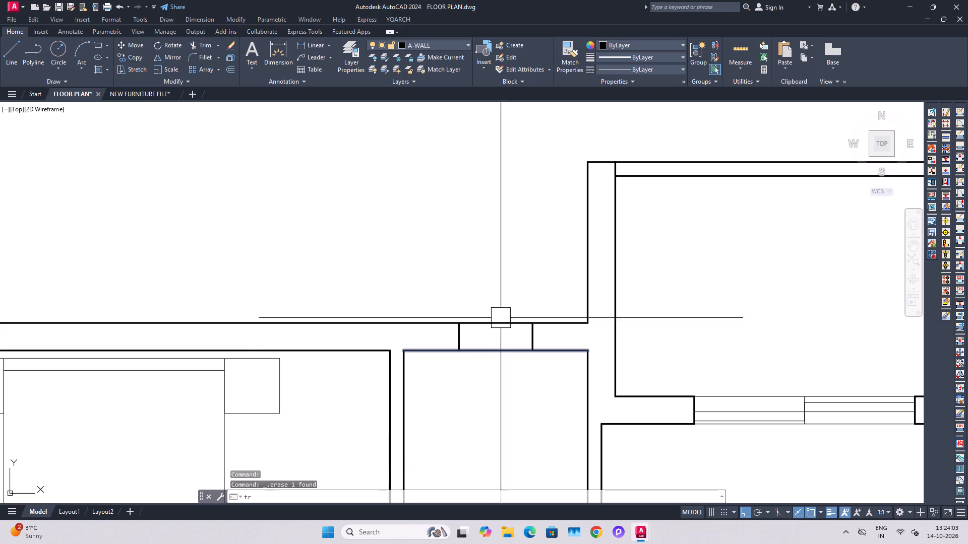
{"action": "key", "text": "space"}
{"action": "left_click", "coordinate": [500, 304]}
{"action": "left_click", "coordinate": [497, 377]}
{"action": "key", "text": "Escape"}
Save the drawing.
{"action": "scroll", "coordinate": [482, 265], "scroll_direction": "down", "scroll_amount": 4}
{"action": "middle_click_drag", "start_coordinate": [594, 391], "coordinate": [585, 350]}
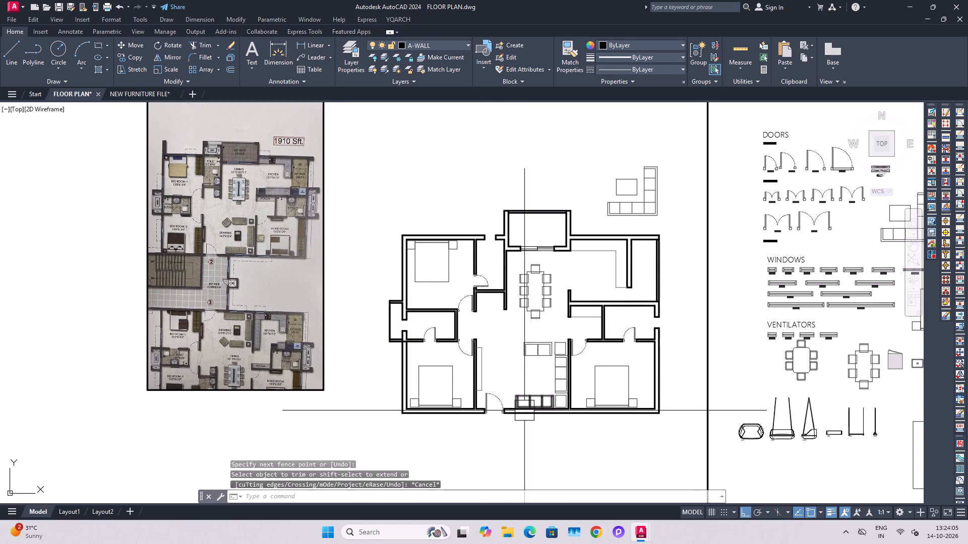
{"action": "key", "text": "ctrl+s"}
Draw a short line across the lower outer wall from the master bedroom's inner lower-left corner.
{"action": "scroll", "coordinate": [249, 252], "scroll_direction": "up", "scroll_amount": 3}
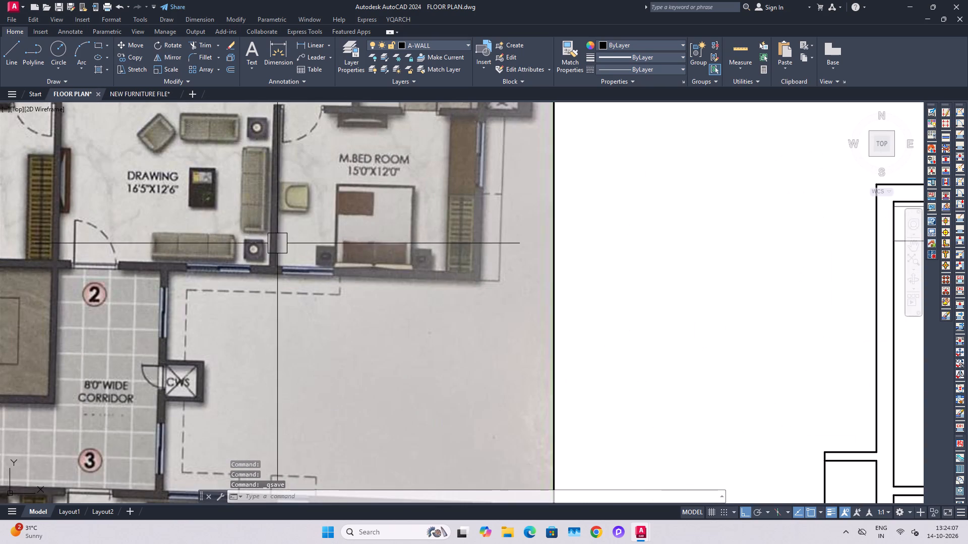
{"action": "scroll", "coordinate": [305, 254], "scroll_direction": "down", "scroll_amount": 2}
{"action": "scroll", "coordinate": [631, 374], "scroll_direction": "down", "scroll_amount": 1}
{"action": "middle_click_drag", "start_coordinate": [576, 355], "coordinate": [384, 245]}
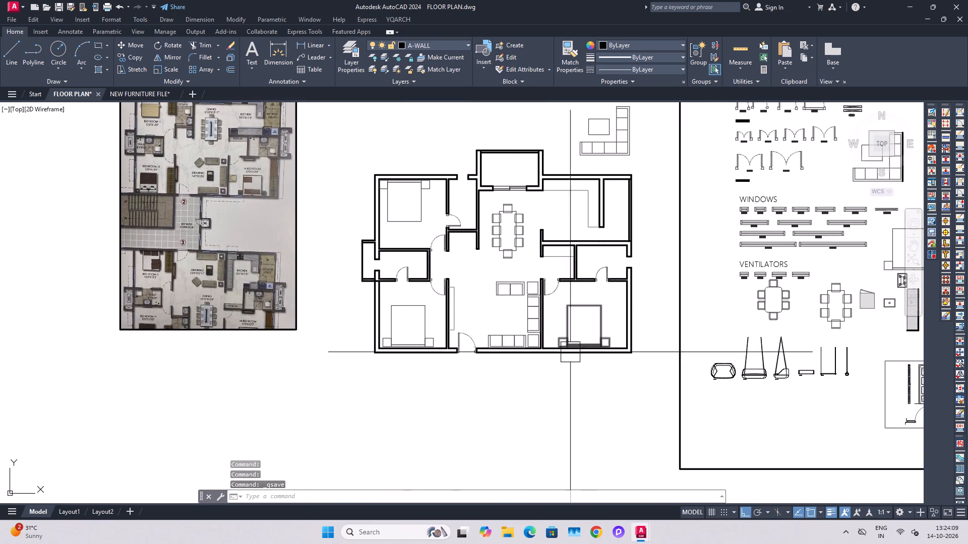
{"action": "scroll", "coordinate": [513, 346], "scroll_direction": "up", "scroll_amount": 3}
{"action": "key", "text": "l"}
{"action": "key", "text": "space"}
{"action": "left_click", "coordinate": [635, 362]}
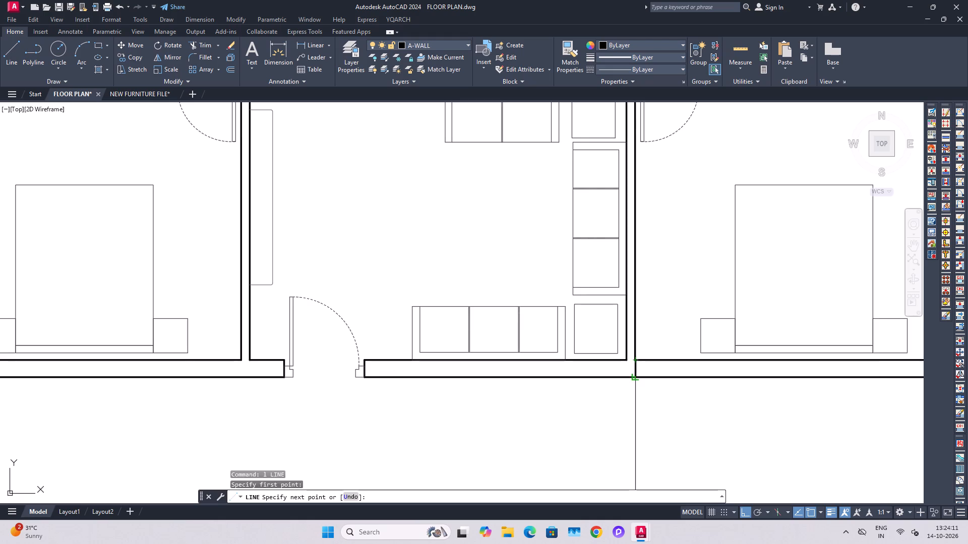
{"action": "left_click", "coordinate": [636, 378]}
{"action": "key", "text": "Escape"}
{"action": "key", "text": "Escape"}
Offset the short line at the master bedroom's lower-left corner by 9" into the room to mark the window's near edge.
{"action": "key", "text": "o"}
{"action": "key", "text": "space"}
{"action": "key", "text": "9"}
{"action": "key", "text": "shift+quotedbl"}
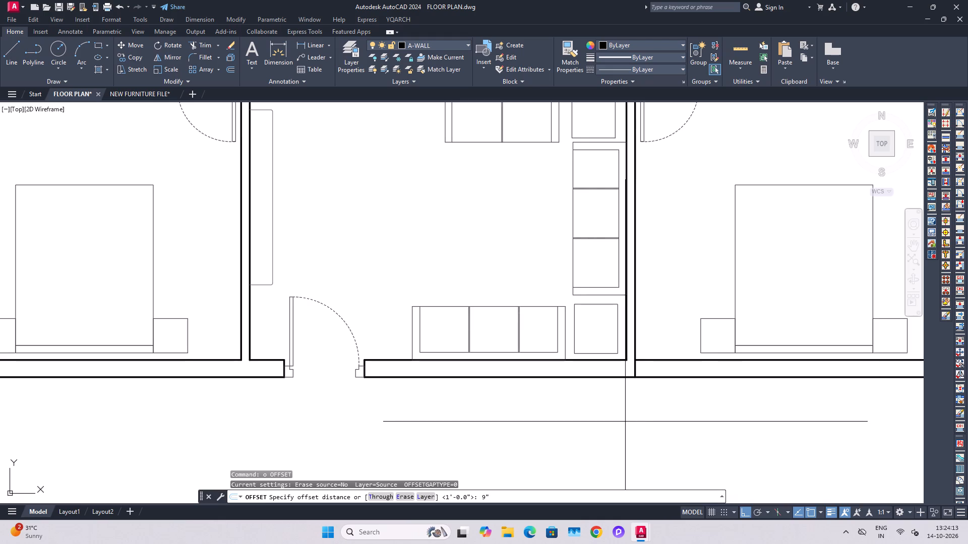
{"action": "key", "text": "Return"}
{"action": "scroll", "coordinate": [641, 384], "scroll_direction": "up", "scroll_amount": 2}
{"action": "left_click_drag", "start_coordinate": [625, 354], "coordinate": [640, 354]}
{"action": "left_click", "coordinate": [677, 354]}
Examine the window in the master bedroom's lower wall in the reference plan.
{"action": "scroll", "coordinate": [659, 372], "scroll_direction": "down", "scroll_amount": 7}
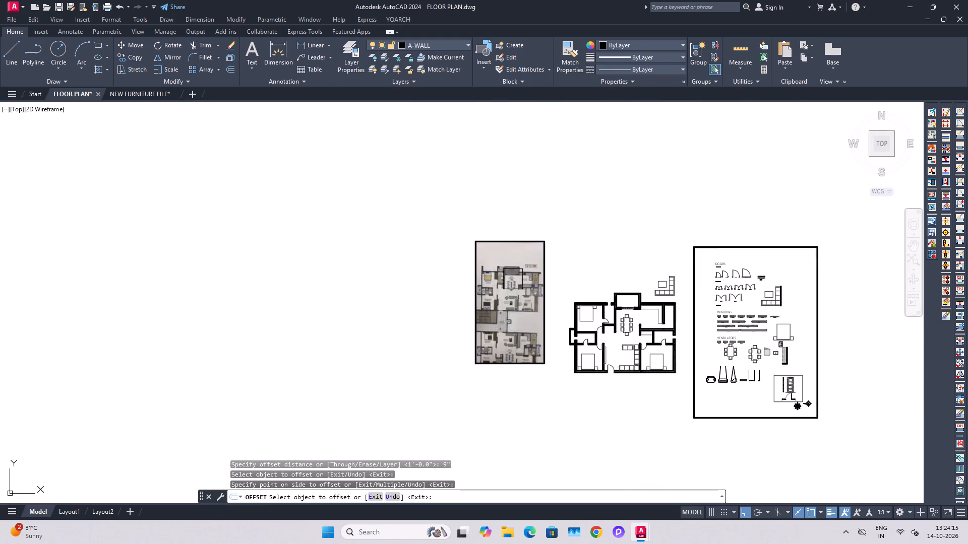
{"action": "scroll", "coordinate": [506, 281], "scroll_direction": "up", "scroll_amount": 6}
{"action": "scroll", "coordinate": [572, 278], "scroll_direction": "down", "scroll_amount": 1}
{"action": "middle_click_drag", "start_coordinate": [613, 351], "coordinate": [575, 212]}
{"action": "middle_click_drag", "start_coordinate": [578, 344], "coordinate": [546, 246]}
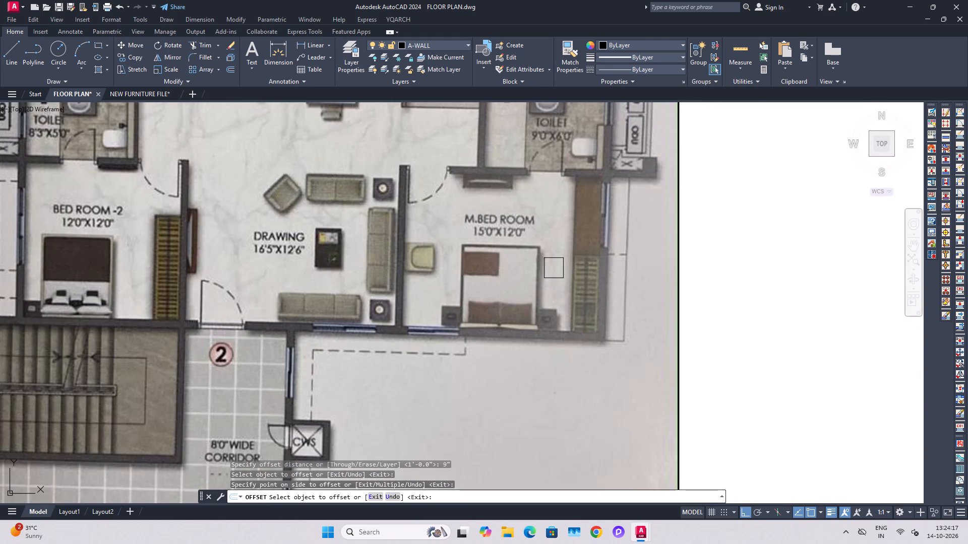
{"action": "scroll", "coordinate": [436, 246], "scroll_direction": "down", "scroll_amount": 3}
{"action": "middle_click_drag", "start_coordinate": [634, 362], "coordinate": [631, 362]}
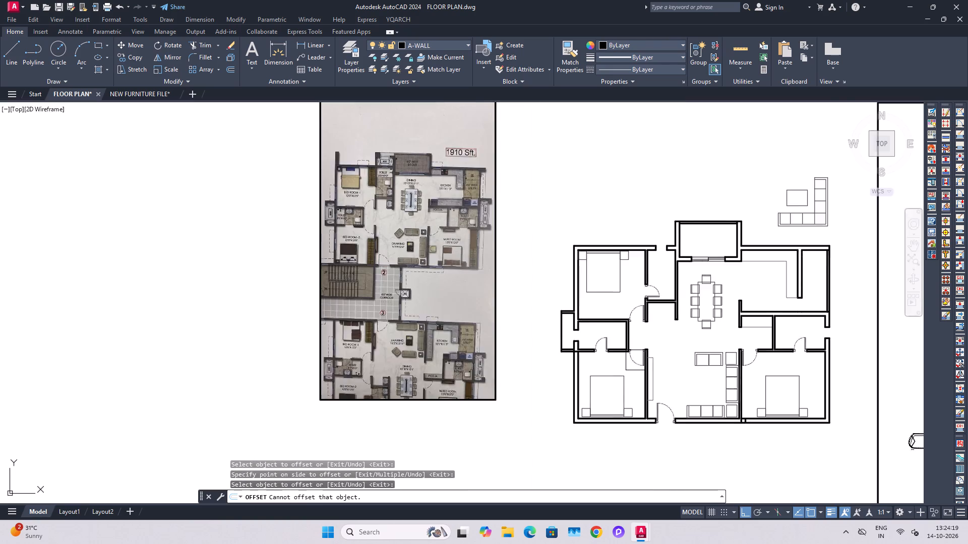
{"action": "middle_click_drag", "start_coordinate": [631, 362], "coordinate": [435, 279]}
Offset the window's near-edge line in the master bedroom's lower wall by 4' to the right to mark its far edge.
{"action": "scroll", "coordinate": [479, 319], "scroll_direction": "up", "scroll_amount": 4}
{"action": "middle_click_drag", "start_coordinate": [597, 386], "coordinate": [479, 373]}
{"action": "scroll", "coordinate": [645, 371], "scroll_direction": "up", "scroll_amount": 2}
{"action": "left_click", "coordinate": [662, 385]}
{"action": "key", "text": "Escape"}
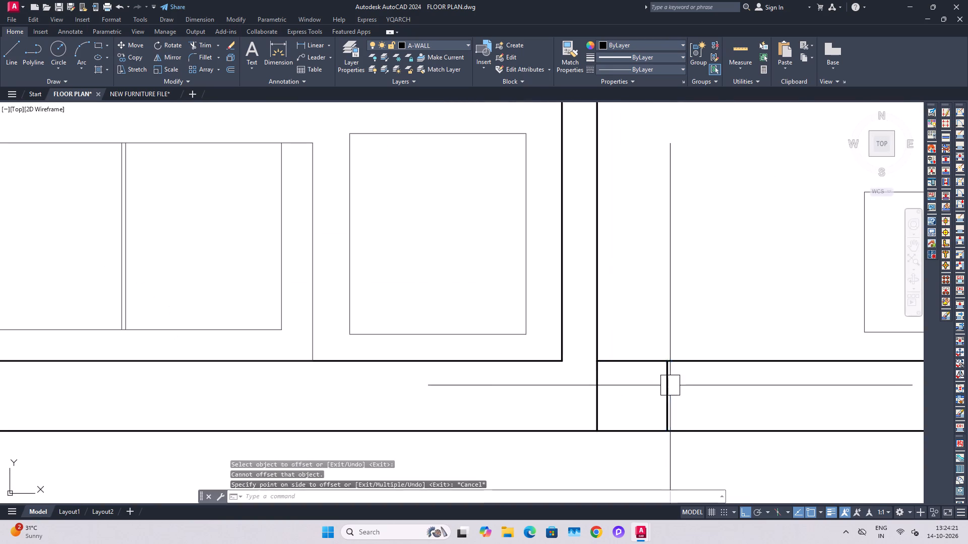
{"action": "key", "text": "Escape"}
{"action": "key", "text": "o"}
{"action": "key", "text": "space"}
{"action": "key", "text": "4"}
{"action": "key", "text": "apostrophe"}
{"action": "key", "text": "Return"}
{"action": "left_click", "coordinate": [671, 392]}
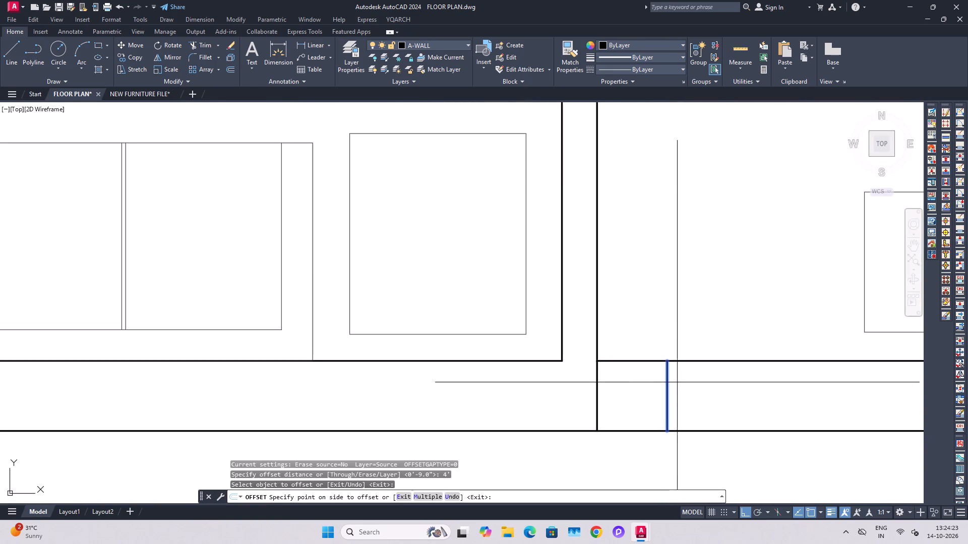
{"action": "scroll", "coordinate": [677, 382], "scroll_direction": "down", "scroll_amount": 3}
{"action": "left_click", "coordinate": [698, 401]}
{"action": "key", "text": "Escape"}
{"action": "key", "text": "Escape"}
Trim both faces of the master bedroom's lower wall between the window edge lines and remove the leftover line at the corner.
{"action": "type", "text": "tr"}
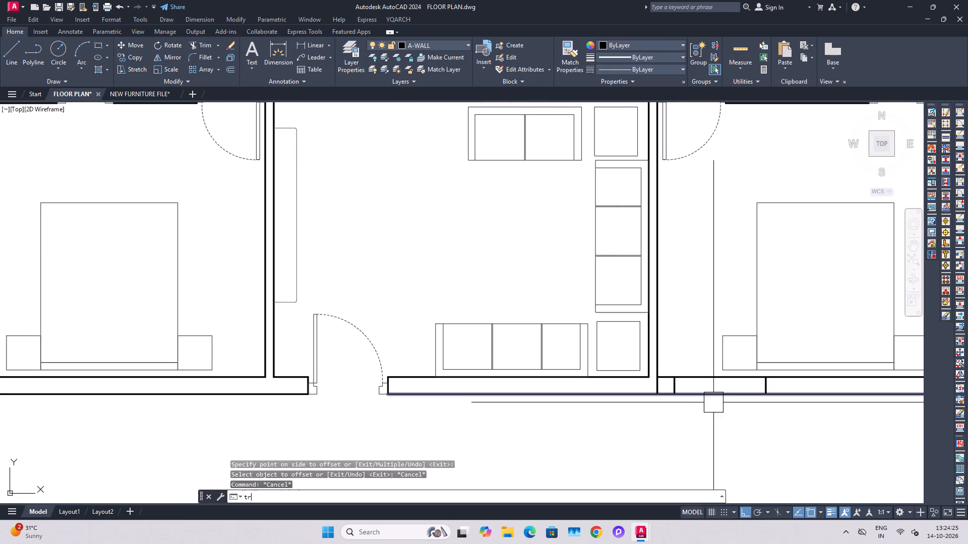
{"action": "key", "text": "space"}
{"action": "left_click", "coordinate": [711, 394]}
{"action": "left_click", "coordinate": [702, 380]}
{"action": "scroll", "coordinate": [664, 388], "scroll_direction": "up", "scroll_amount": 3}
{"action": "left_click", "coordinate": [647, 385]}
{"action": "key", "text": "Escape"}
Copy the 4'0" x 9" window from the window library into the opening in the master bedroom's lower wall.
{"action": "scroll", "coordinate": [585, 380], "scroll_direction": "down", "scroll_amount": 7}
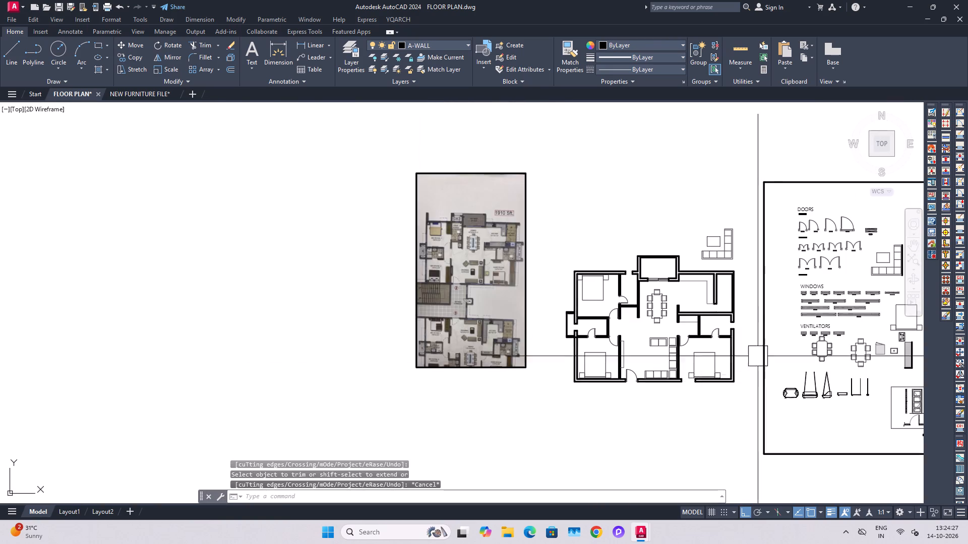
{"action": "middle_click_drag", "start_coordinate": [759, 297], "coordinate": [546, 362]}
{"action": "scroll", "coordinate": [642, 338], "scroll_direction": "up", "scroll_amount": 3}
{"action": "middle_click_drag", "start_coordinate": [599, 389], "coordinate": [612, 274]}
{"action": "scroll", "coordinate": [599, 358], "scroll_direction": "up", "scroll_amount": 2}
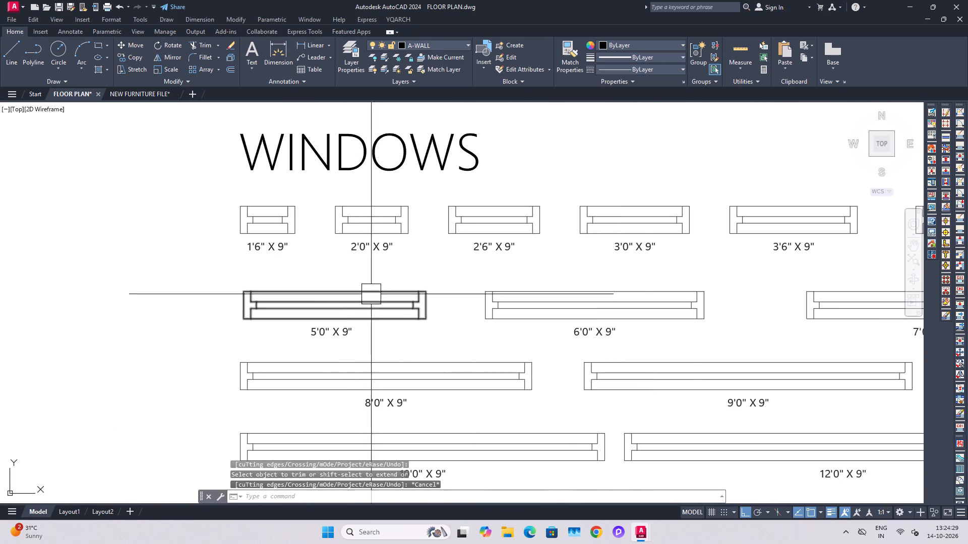
{"action": "middle_click_drag", "start_coordinate": [682, 259], "coordinate": [434, 260]}
{"action": "left_click", "coordinate": [701, 244]}
{"action": "key", "text": "c"}
{"action": "type", "text": "o"}
{"action": "key", "text": "space"}
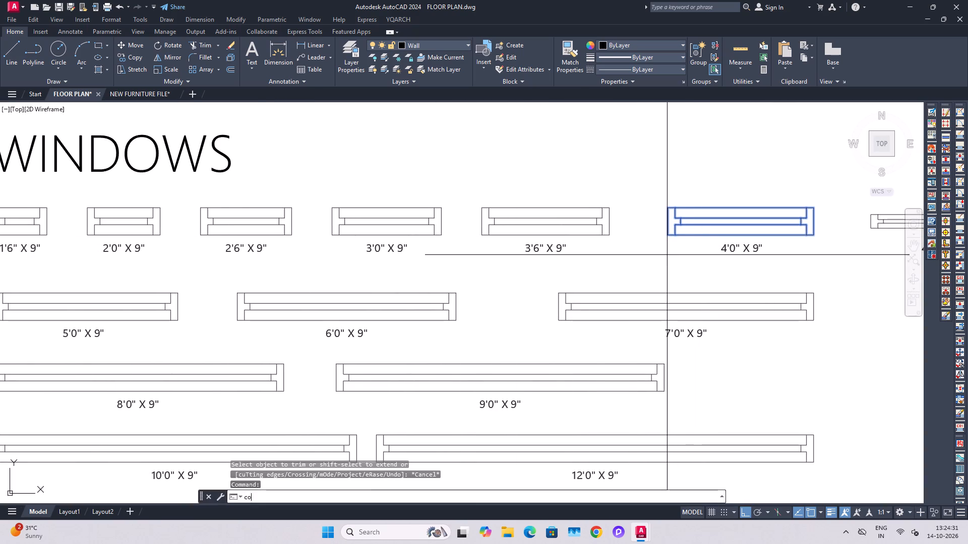
{"action": "scroll", "coordinate": [665, 230], "scroll_direction": "up", "scroll_amount": 4}
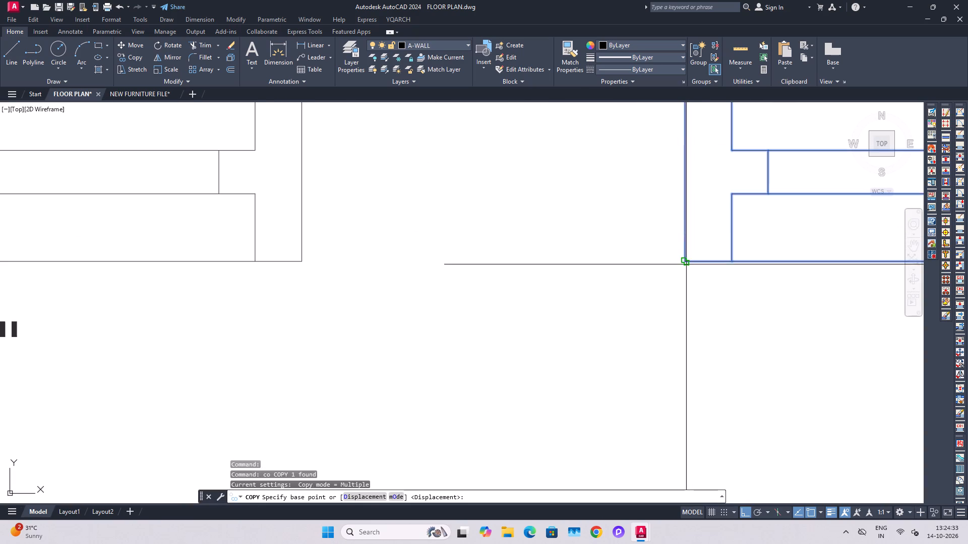
{"action": "left_click", "coordinate": [685, 260]}
{"action": "scroll", "coordinate": [682, 259], "scroll_direction": "down", "scroll_amount": 10}
{"action": "middle_click_drag", "start_coordinate": [677, 331], "coordinate": [714, 225]}
{"action": "scroll", "coordinate": [529, 245], "scroll_direction": "up", "scroll_amount": 6}
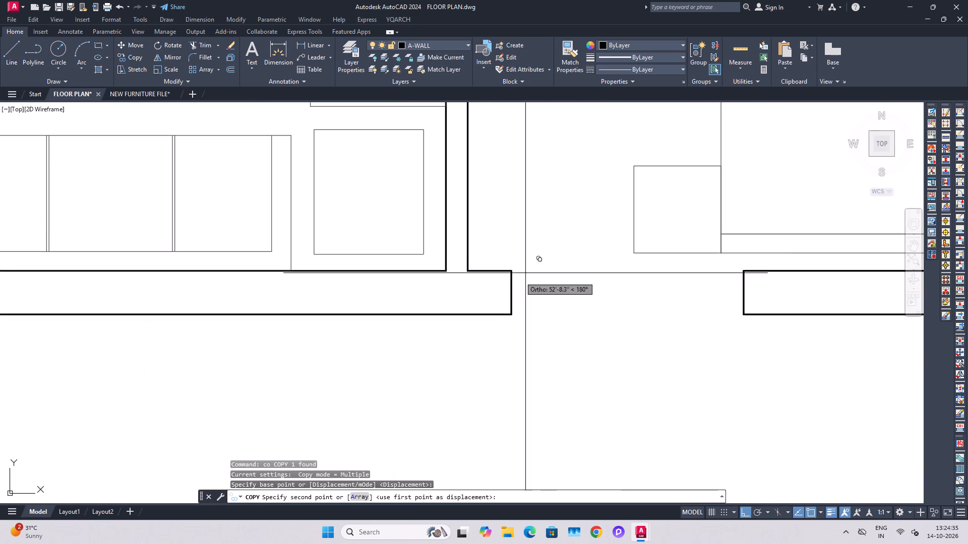
{"action": "left_click", "coordinate": [511, 316]}
{"action": "key", "text": "Escape"}
{"action": "key", "text": "Escape"}
Examine the windows around the master bedroom and drawing room in the reference plan.
{"action": "scroll", "coordinate": [597, 303], "scroll_direction": "down", "scroll_amount": 3}
{"action": "scroll", "coordinate": [479, 297], "scroll_direction": "down", "scroll_amount": 2}
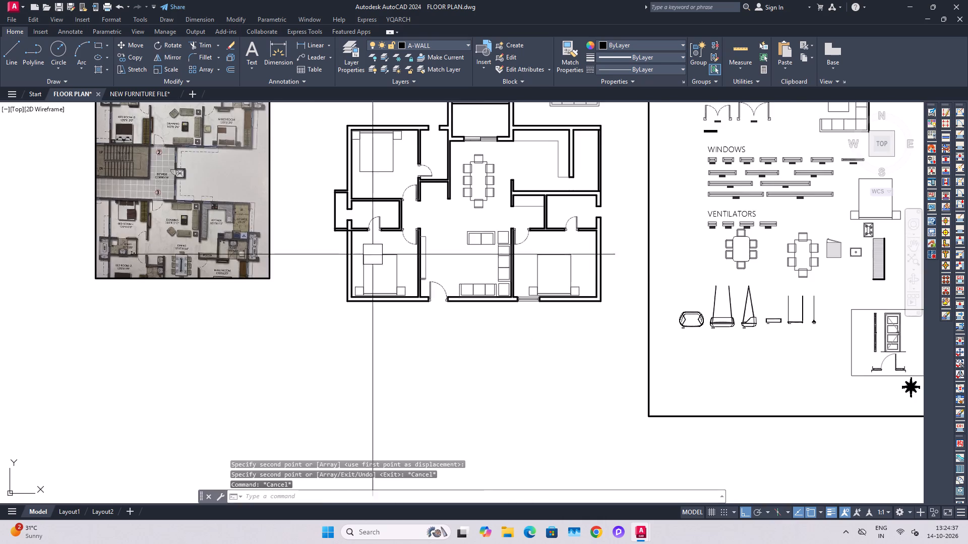
{"action": "middle_click_drag", "start_coordinate": [367, 243], "coordinate": [462, 282]}
{"action": "scroll", "coordinate": [297, 173], "scroll_direction": "up", "scroll_amount": 2}
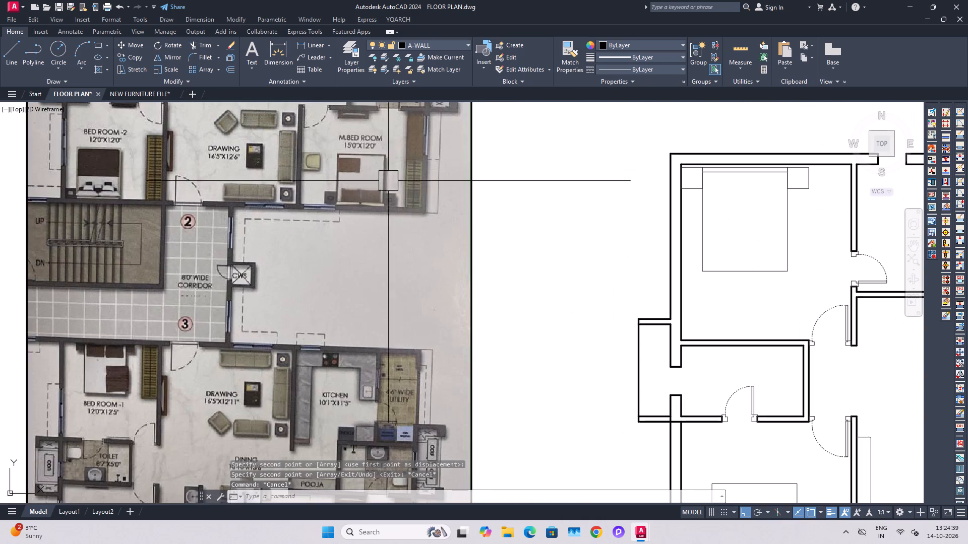
{"action": "scroll", "coordinate": [366, 198], "scroll_direction": "down", "scroll_amount": 1}
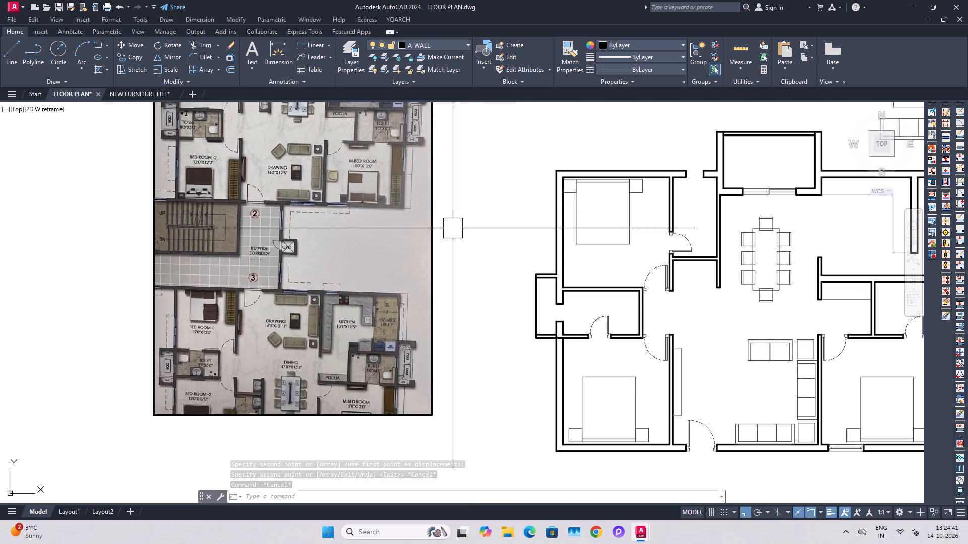
{"action": "middle_click_drag", "start_coordinate": [463, 211], "coordinate": [420, 273]}
{"action": "scroll", "coordinate": [337, 201], "scroll_direction": "up", "scroll_amount": 2}
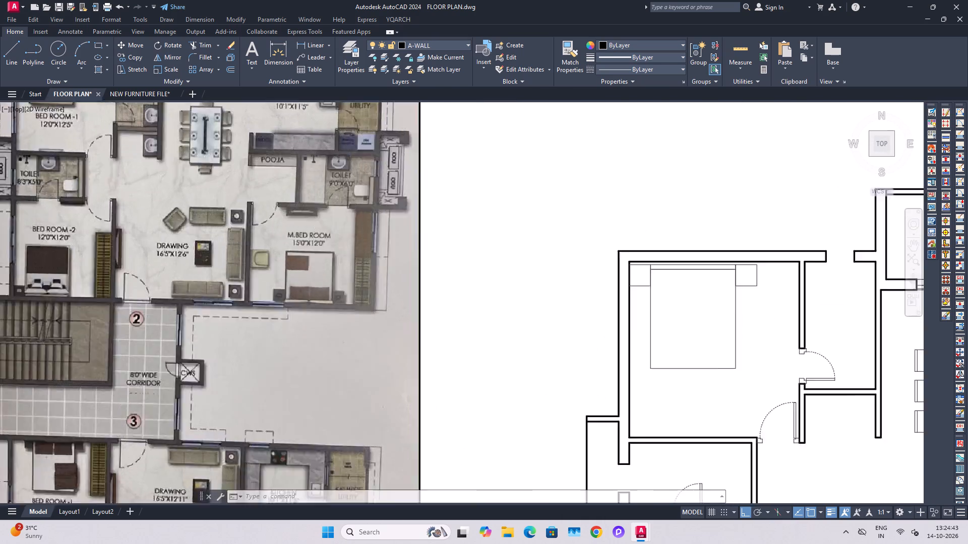
{"action": "scroll", "coordinate": [337, 201], "scroll_direction": "up", "scroll_amount": 1}
{"action": "scroll", "coordinate": [355, 193], "scroll_direction": "down", "scroll_amount": 1}
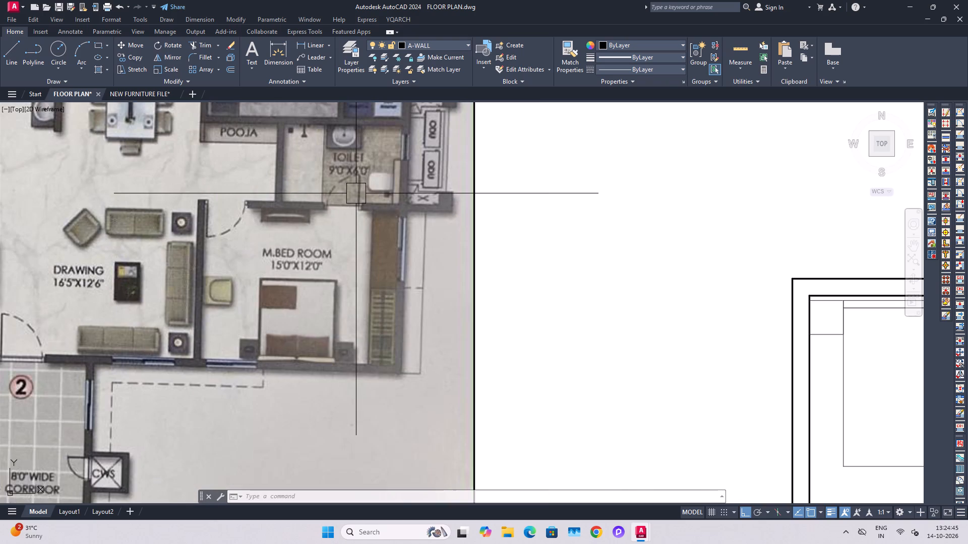
{"action": "scroll", "coordinate": [287, 197], "scroll_direction": "down", "scroll_amount": 2}
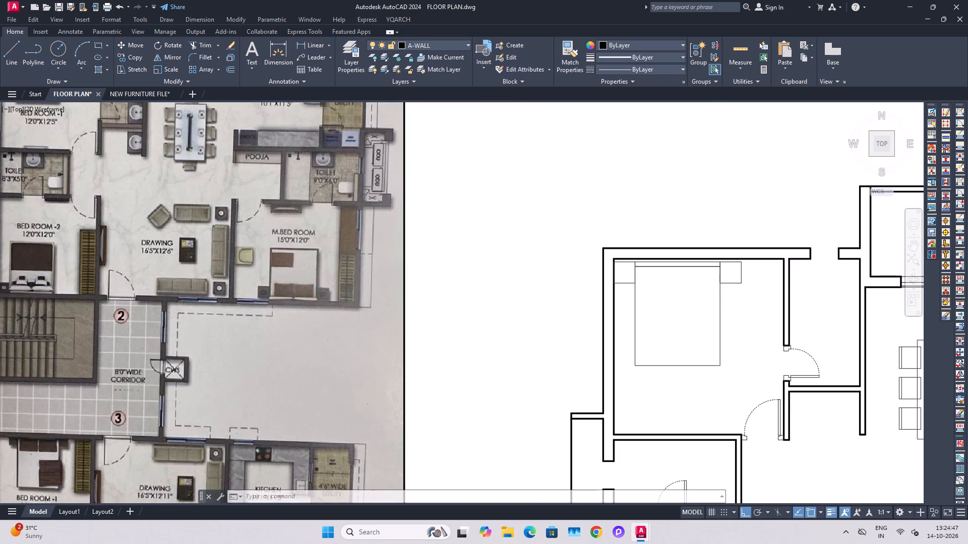
Draw a line across the master bedroom's right outer wall, level with the lower face of the toilet wall.
{"action": "scroll", "coordinate": [297, 199], "scroll_direction": "down", "scroll_amount": 1}
{"action": "scroll", "coordinate": [323, 195], "scroll_direction": "up", "scroll_amount": 4}
{"action": "scroll", "coordinate": [325, 192], "scroll_direction": "down", "scroll_amount": 4}
{"action": "middle_click_drag", "start_coordinate": [630, 288], "coordinate": [369, 273]}
{"action": "scroll", "coordinate": [397, 280], "scroll_direction": "up", "scroll_amount": 3}
{"action": "middle_click_drag", "start_coordinate": [493, 406], "coordinate": [498, 345]}
{"action": "key", "text": "l"}
{"action": "key", "text": "space"}
{"action": "scroll", "coordinate": [431, 357], "scroll_direction": "up", "scroll_amount": 1}
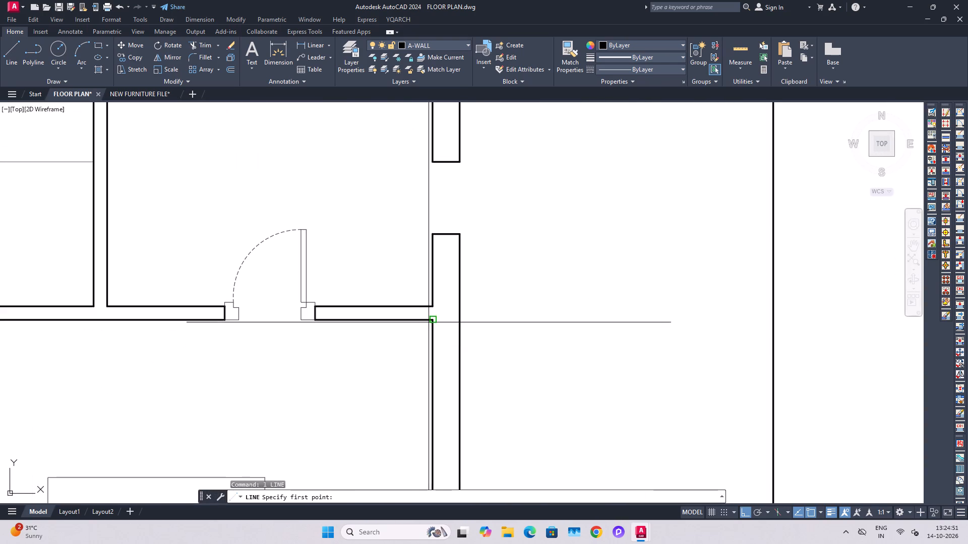
{"action": "left_click", "coordinate": [432, 322]}
{"action": "left_click", "coordinate": [462, 324]}
{"action": "key", "text": "Escape"}
{"action": "key", "text": "Escape"}
Offset the line across the master bedroom's right wall by 4.5" downward to mark the window's near edge.
{"action": "scroll", "coordinate": [547, 323], "scroll_direction": "down", "scroll_amount": 4}
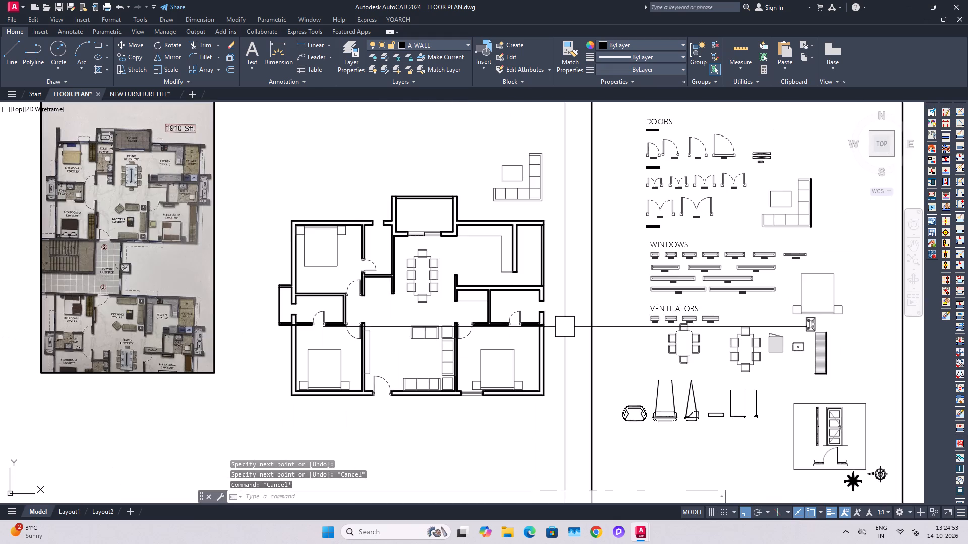
{"action": "scroll", "coordinate": [145, 192], "scroll_direction": "up", "scroll_amount": 2}
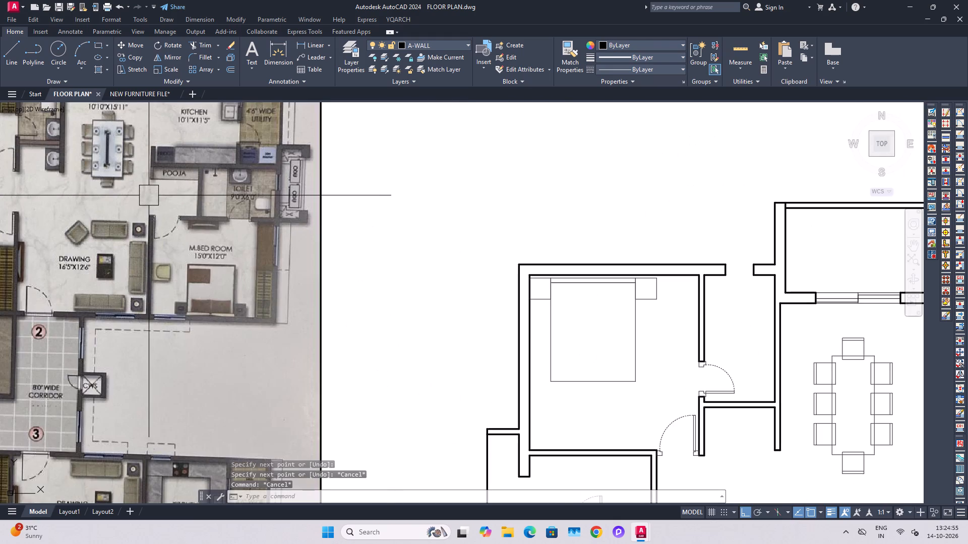
{"action": "scroll", "coordinate": [101, 196], "scroll_direction": "down", "scroll_amount": 2}
{"action": "scroll", "coordinate": [518, 311], "scroll_direction": "up", "scroll_amount": 2}
{"action": "middle_click_drag", "start_coordinate": [559, 359], "coordinate": [564, 344]}
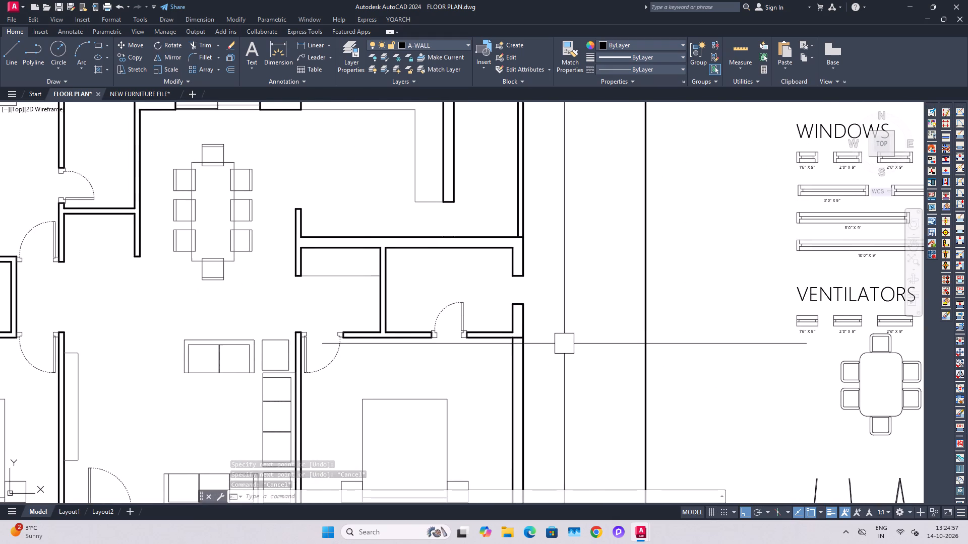
{"action": "key", "text": "o"}
{"action": "key", "text": "space"}
{"action": "key", "text": "4"}
{"action": "key", "text": "period"}
{"action": "type", "text": "5\""}
{"action": "key", "text": "Return"}
{"action": "scroll", "coordinate": [509, 357], "scroll_direction": "up", "scroll_amount": 3}
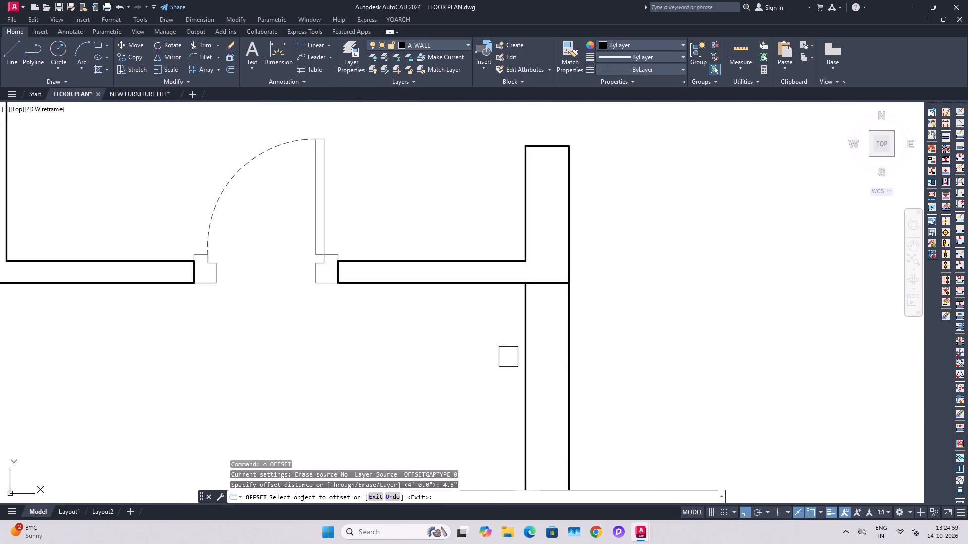
{"action": "left_click_drag", "start_coordinate": [556, 279], "coordinate": [552, 290]}
{"action": "left_click", "coordinate": [544, 330]}
{"action": "left_click", "coordinate": [548, 313]}
{"action": "key", "text": "4"}
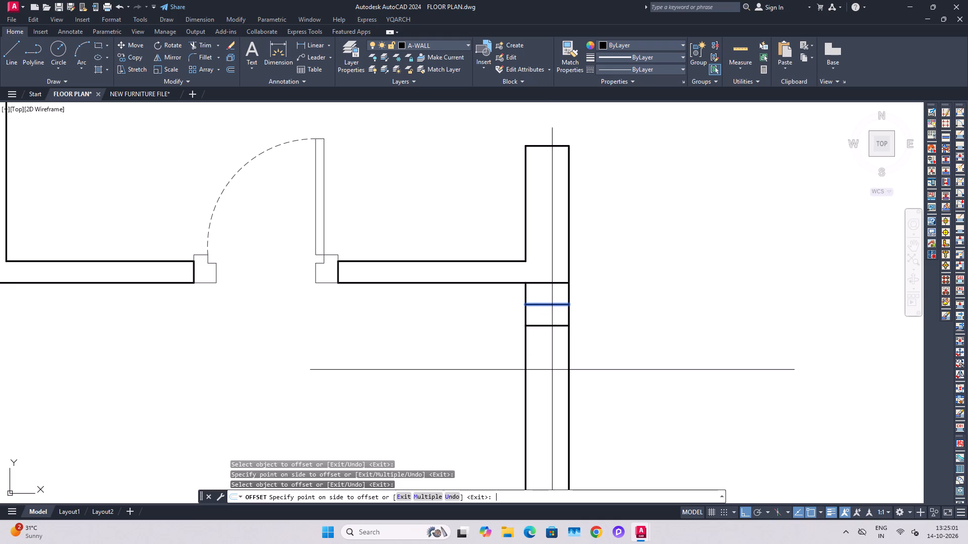
{"action": "key", "text": "Escape"}
{"action": "key", "text": "Escape"}
Offset the window's near-edge line in the master bedroom's right wall by 5' downward to mark its far edge.
{"action": "type", "text": "o"}
{"action": "key", "text": "space"}
{"action": "type", "text": "5'"}
{"action": "key", "text": "Return"}
{"action": "left_click_drag", "start_coordinate": [548, 309], "coordinate": [552, 326]}
{"action": "left_click", "coordinate": [554, 364]}
{"action": "scroll", "coordinate": [554, 360], "scroll_direction": "down", "scroll_amount": 2}
{"action": "middle_click_drag", "start_coordinate": [590, 384], "coordinate": [586, 311]}
{"action": "key", "text": "Escape"}
{"action": "key", "text": "Escape"}
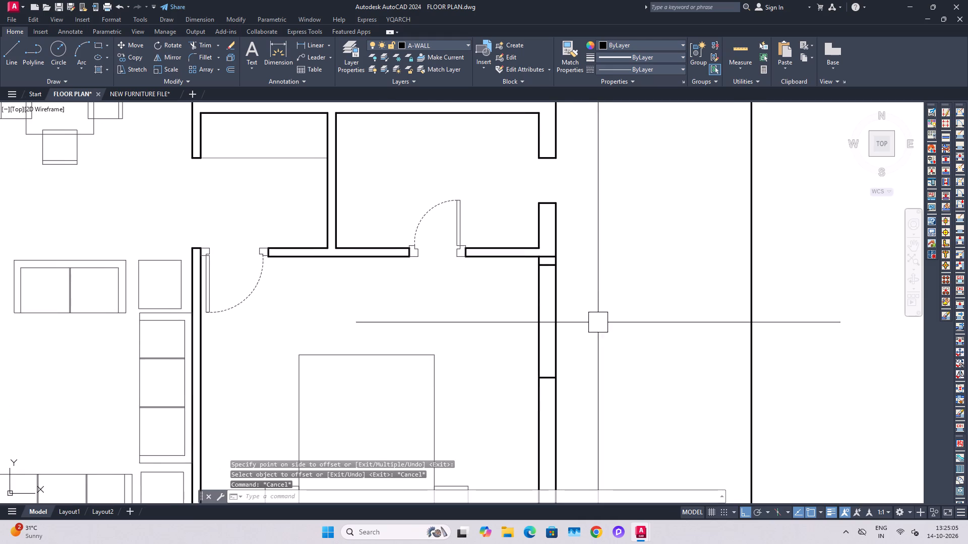
Trim both faces of the master bedroom's right wall between the window edge lines and remove the leftover line at the corner.
{"action": "key", "text": "t"}
{"action": "type", "text": "r"}
{"action": "key", "text": "space"}
{"action": "left_click", "coordinate": [593, 328]}
{"action": "left_click", "coordinate": [481, 328]}
{"action": "scroll", "coordinate": [564, 254], "scroll_direction": "up", "scroll_amount": 3}
{"action": "left_click", "coordinate": [513, 268]}
{"action": "key", "text": "Escape"}
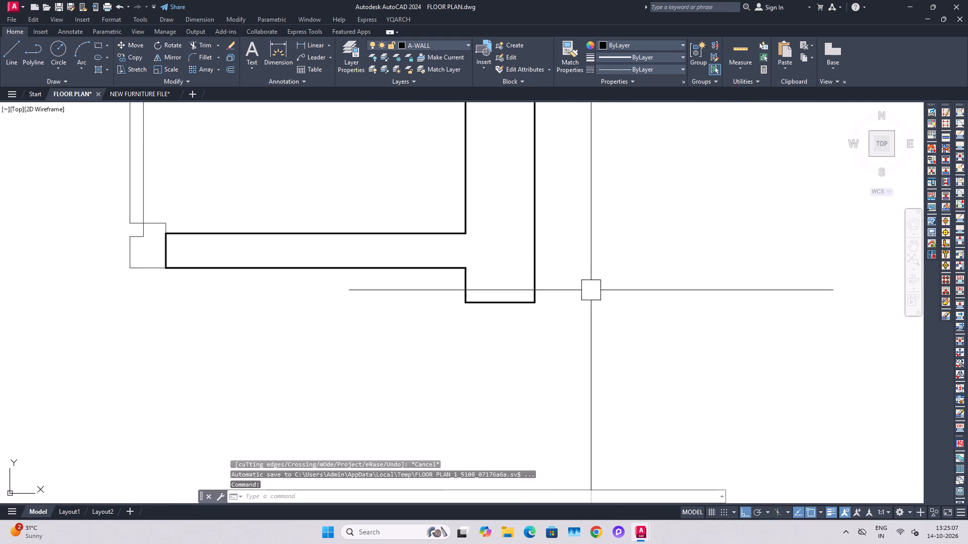
Copy the 5'0" x 9" window from the window library to beside the opening in the master bedroom's right wall.
{"action": "scroll", "coordinate": [595, 297], "scroll_direction": "down", "scroll_amount": 6}
{"action": "scroll", "coordinate": [222, 180], "scroll_direction": "up", "scroll_amount": 1}
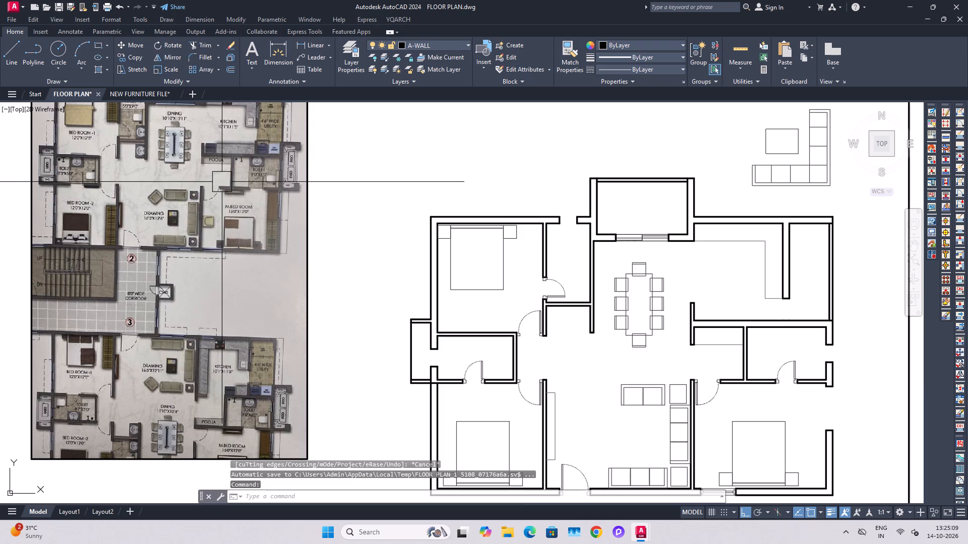
{"action": "scroll", "coordinate": [222, 183], "scroll_direction": "up", "scroll_amount": 2}
{"action": "scroll", "coordinate": [200, 216], "scroll_direction": "down", "scroll_amount": 3}
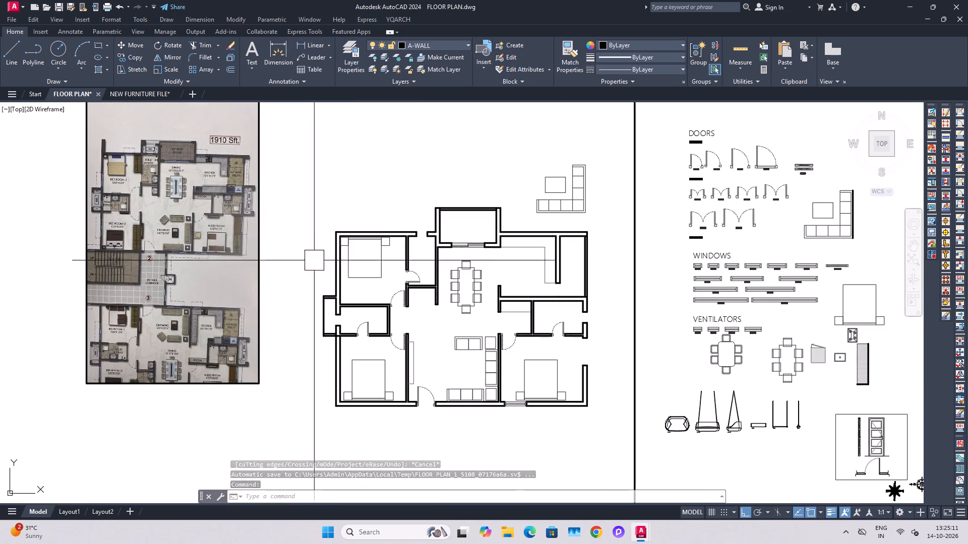
{"action": "middle_click_drag", "start_coordinate": [586, 312], "coordinate": [489, 328]}
{"action": "middle_click_drag", "start_coordinate": [696, 299], "coordinate": [663, 326]}
{"action": "scroll", "coordinate": [663, 323], "scroll_direction": "up", "scroll_amount": 3}
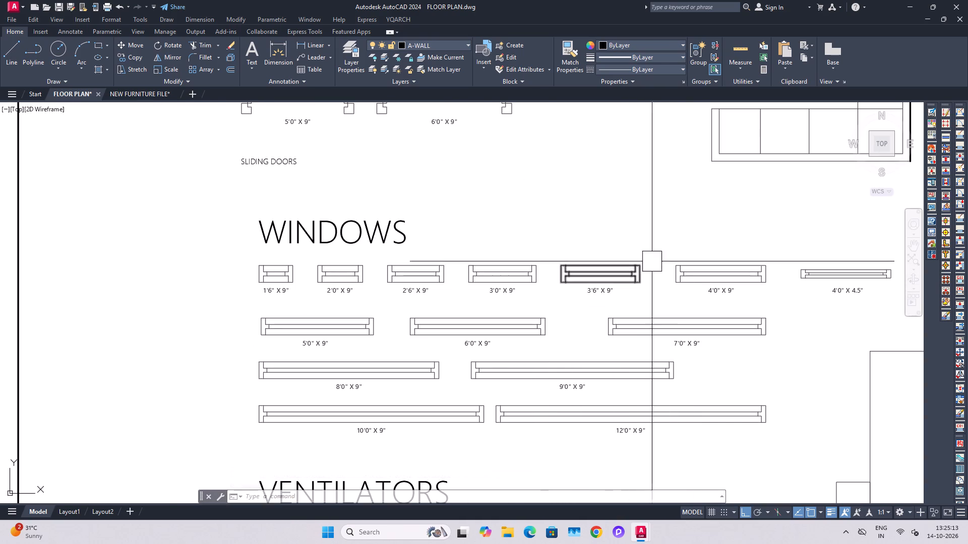
{"action": "left_click", "coordinate": [358, 318]}
{"action": "key", "text": "c"}
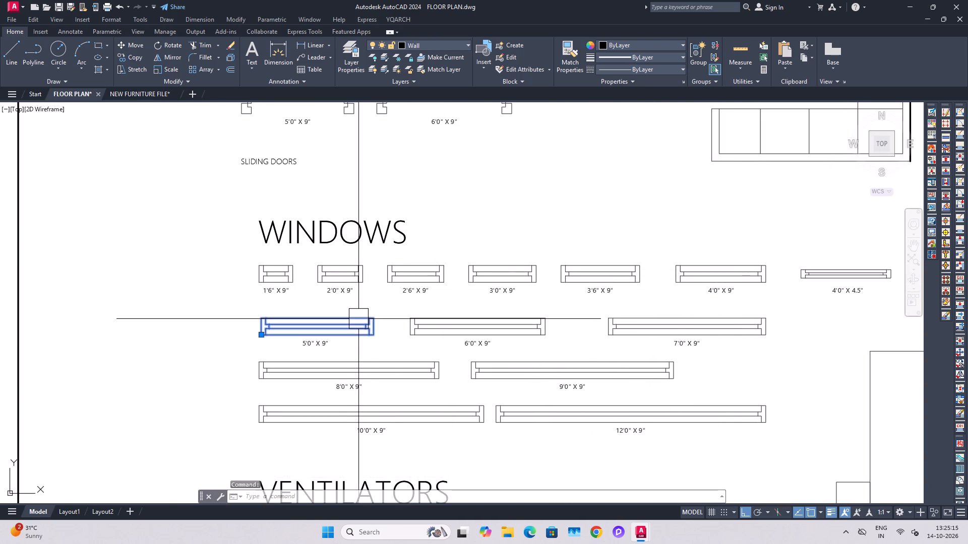
{"action": "key", "text": "o"}
{"action": "key", "text": "space"}
{"action": "left_click", "coordinate": [359, 322]}
{"action": "scroll", "coordinate": [362, 324], "scroll_direction": "down", "scroll_amount": 4}
{"action": "middle_click_drag", "start_coordinate": [441, 349], "coordinate": [583, 257]}
{"action": "scroll", "coordinate": [477, 262], "scroll_direction": "up", "scroll_amount": 1}
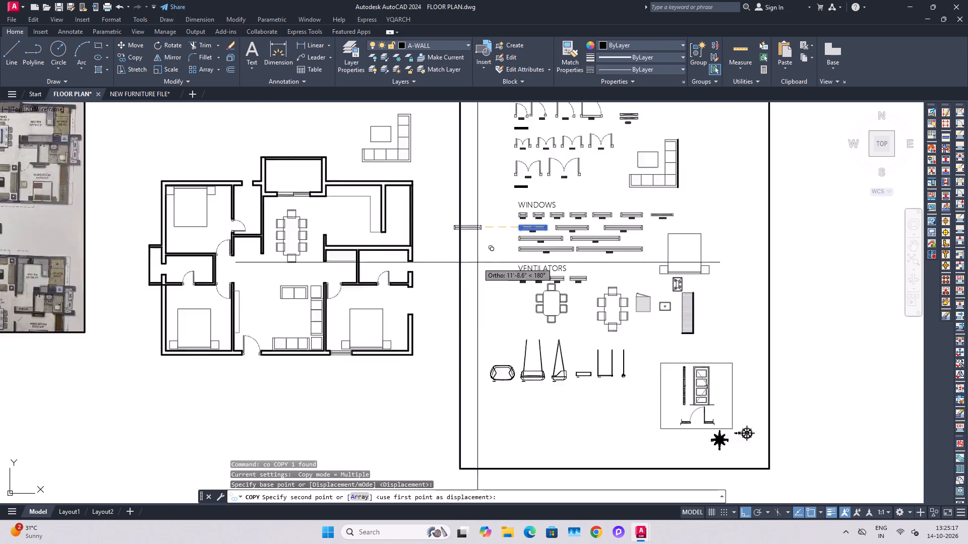
{"action": "scroll", "coordinate": [477, 262], "scroll_direction": "up", "scroll_amount": 1}
{"action": "left_click", "coordinate": [370, 341]}
{"action": "key", "text": "Escape"}
{"action": "scroll", "coordinate": [353, 340], "scroll_direction": "up", "scroll_amount": 3}
{"action": "key", "text": "Escape"}
Rotate the copied 5'0" x 9" window a quarter turn to align it with the vertical wall.
{"action": "left_click", "coordinate": [353, 340]}
{"action": "key", "text": "r"}
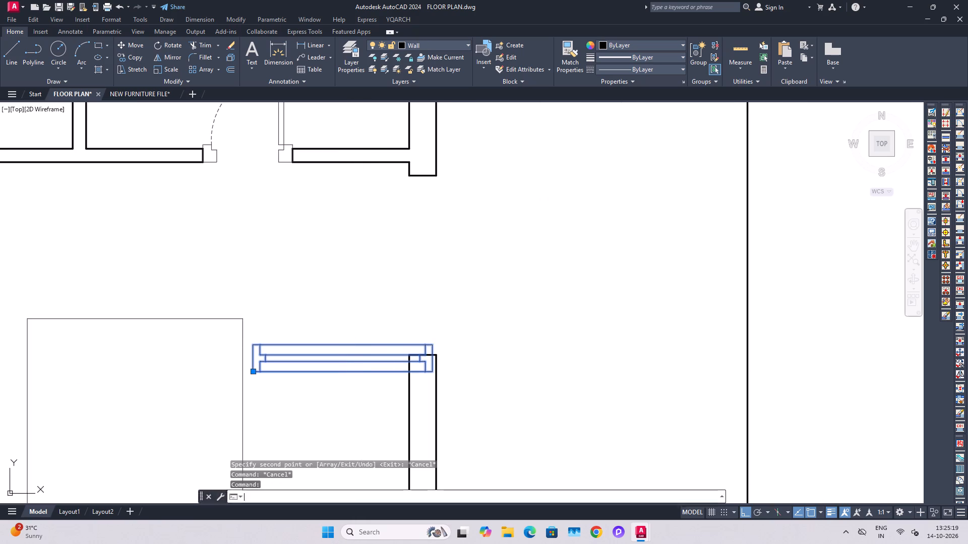
{"action": "key", "text": "o"}
{"action": "key", "text": "space"}
{"action": "left_click", "coordinate": [385, 303]}
{"action": "left_click", "coordinate": [385, 323]}
Move the rotated window by its lower outer corner into the opening in the master bedroom's right wall.
{"action": "left_click", "coordinate": [347, 328]}
{"action": "type", "text": "m"}
{"action": "key", "text": "space"}
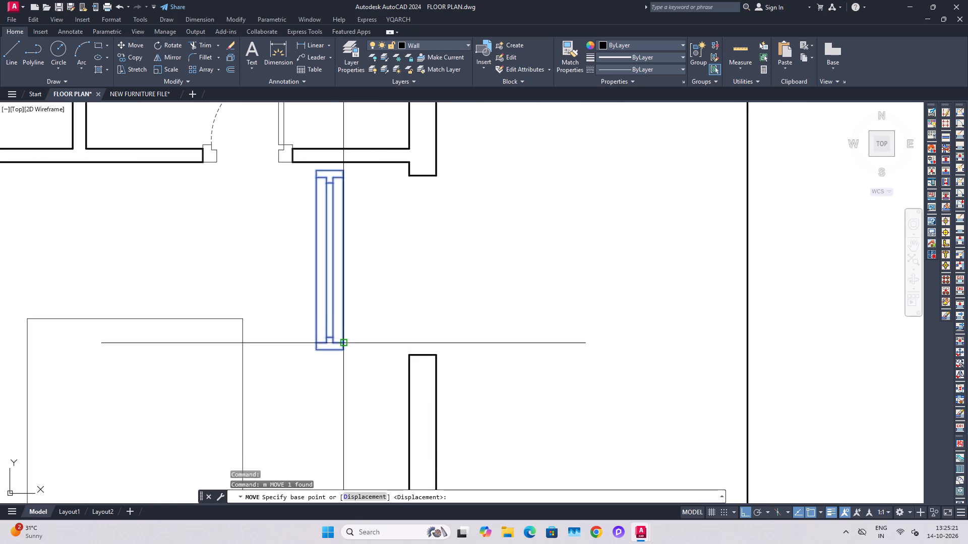
{"action": "left_click", "coordinate": [336, 351]}
{"action": "key", "text": "Escape"}
{"action": "left_click", "coordinate": [364, 348]}
{"action": "left_click", "coordinate": [335, 339]}
{"action": "key", "text": "m"}
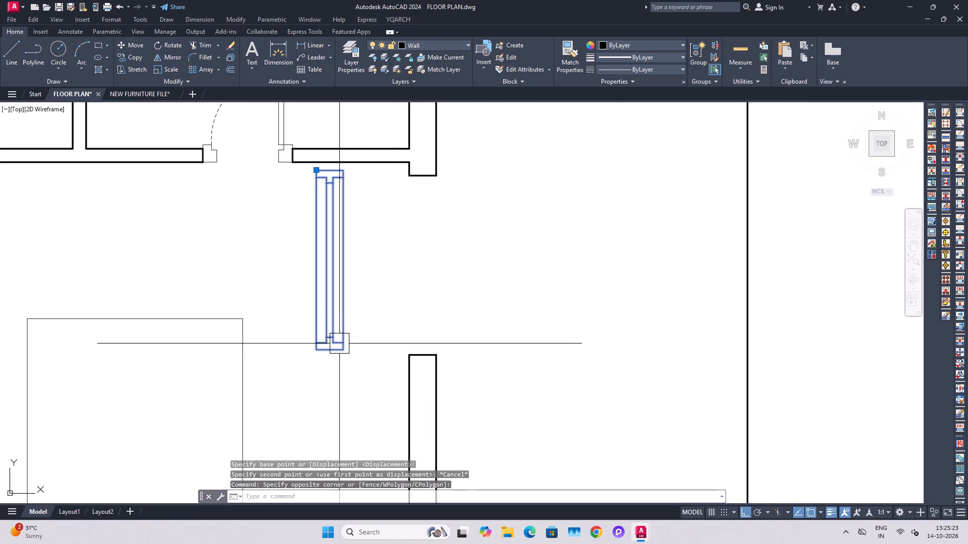
{"action": "key", "text": "space"}
{"action": "left_click", "coordinate": [345, 349]}
{"action": "left_click", "coordinate": [439, 354]}
{"action": "key", "text": "Escape"}
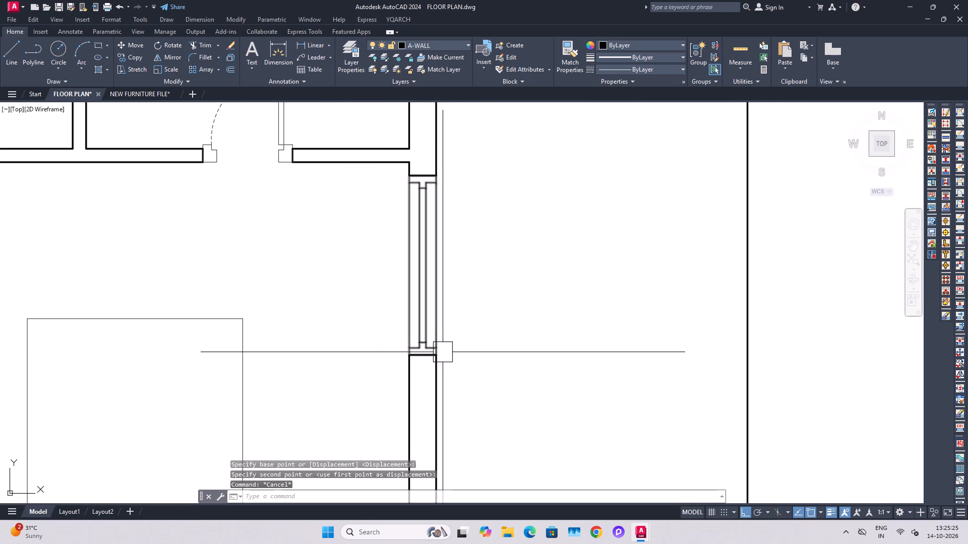
{"action": "key", "text": "Escape"}
Save the floor plan drawing.
{"action": "scroll", "coordinate": [446, 338], "scroll_direction": "down", "scroll_amount": 3}
{"action": "key", "text": "ctrl+s"}
Draw a line across the drawing room's lower wall, in line with the left face of the master bedroom partition.
{"action": "middle_click_drag", "start_coordinate": [409, 240], "coordinate": [429, 294]}
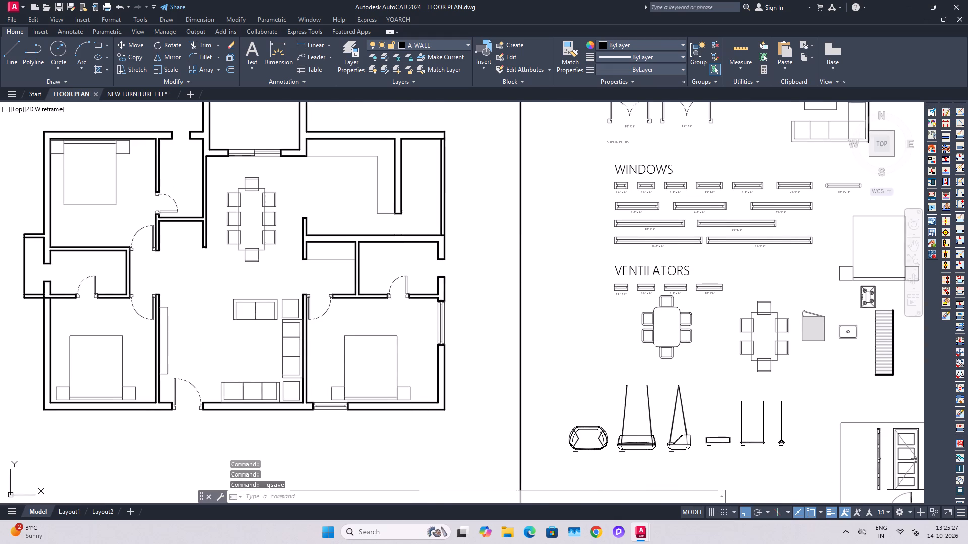
{"action": "middle_click_drag", "start_coordinate": [429, 294], "coordinate": [467, 347]}
{"action": "scroll", "coordinate": [491, 281], "scroll_direction": "down", "scroll_amount": 1}
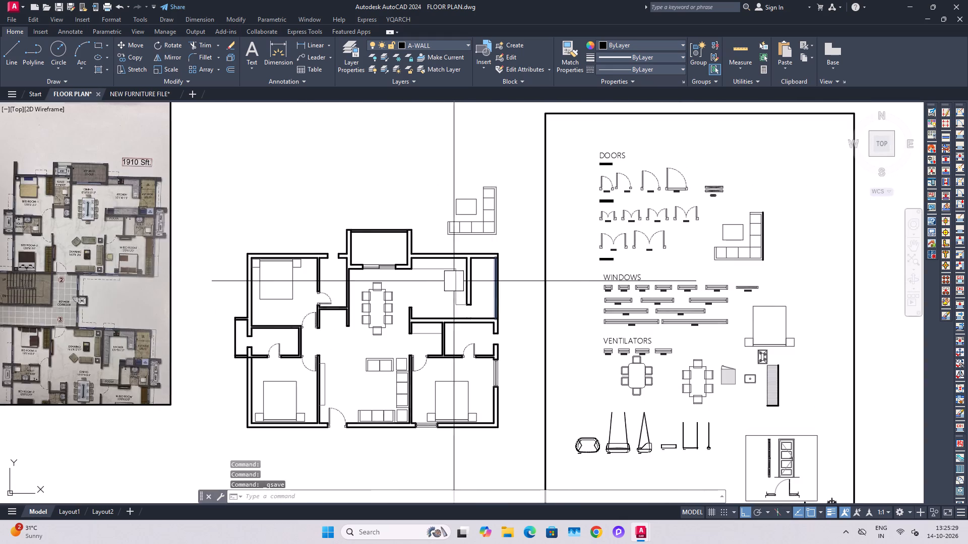
{"action": "middle_click_drag", "start_coordinate": [411, 278], "coordinate": [462, 308]}
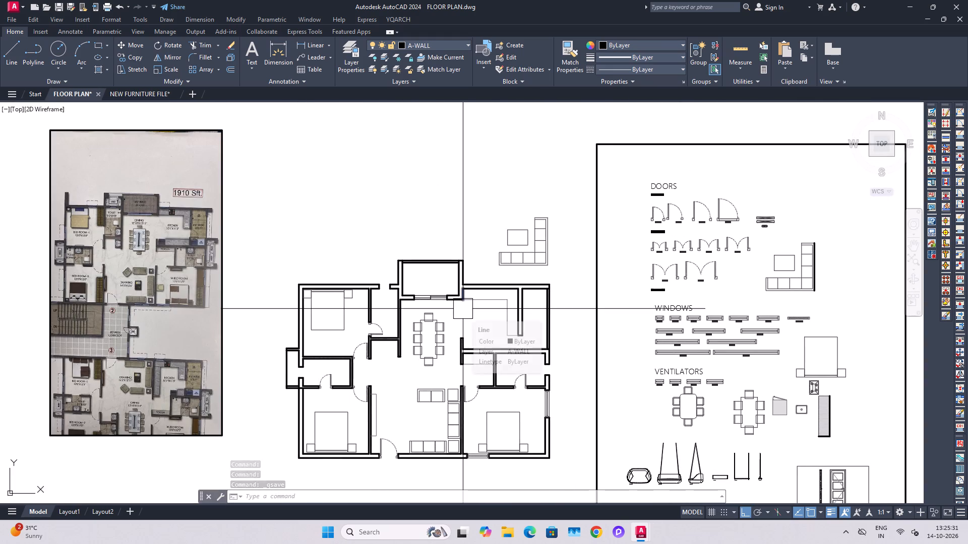
{"action": "scroll", "coordinate": [202, 254], "scroll_direction": "up", "scroll_amount": 2}
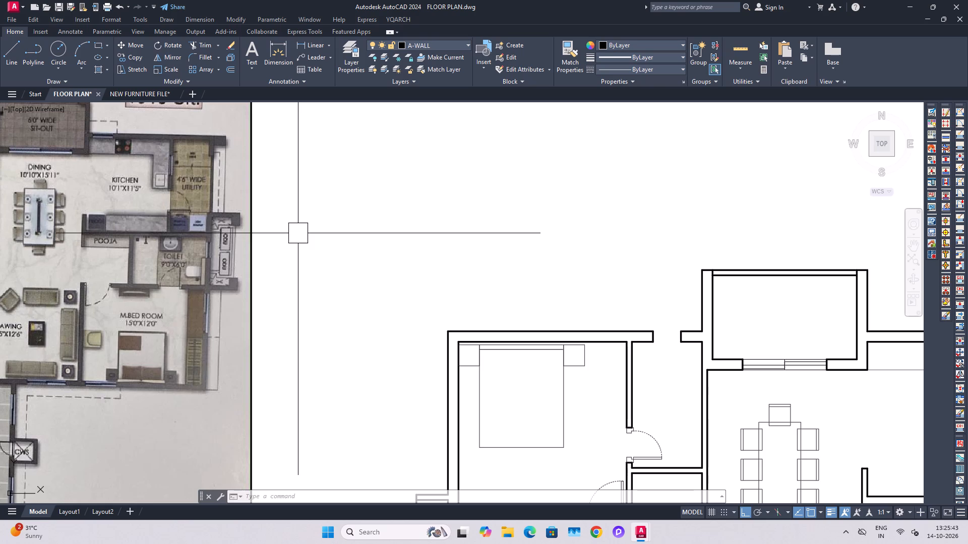
{"action": "middle_click_drag", "start_coordinate": [305, 357], "coordinate": [297, 271]}
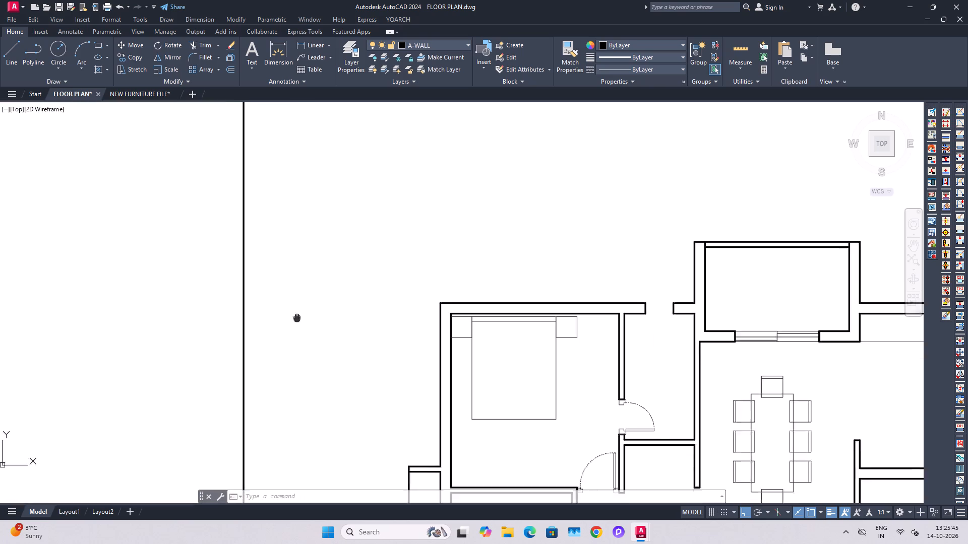
{"action": "middle_click_drag", "start_coordinate": [297, 271], "coordinate": [296, 194]}
{"action": "middle_click_drag", "start_coordinate": [591, 450], "coordinate": [507, 234]}
{"action": "scroll", "coordinate": [810, 406], "scroll_direction": "up", "scroll_amount": 2}
{"action": "middle_click_drag", "start_coordinate": [791, 410], "coordinate": [750, 422]}
{"action": "key", "text": "l"}
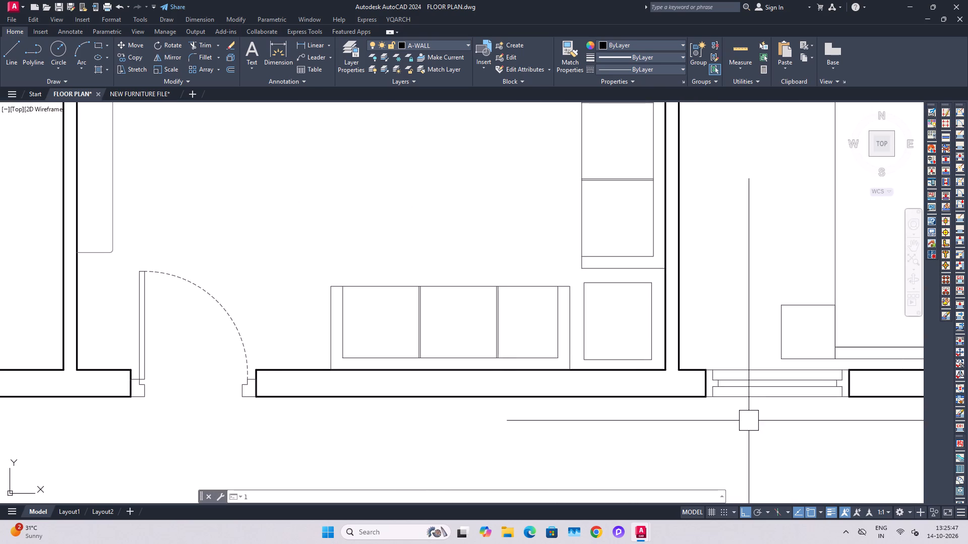
{"action": "key", "text": "space"}
{"action": "scroll", "coordinate": [682, 390], "scroll_direction": "up", "scroll_amount": 1}
{"action": "left_click", "coordinate": [656, 362]}
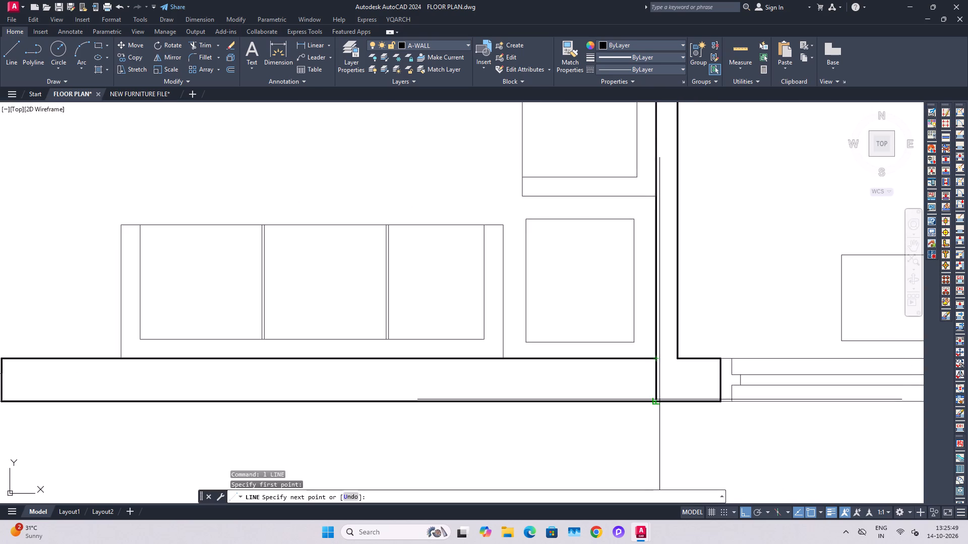
{"action": "left_click", "coordinate": [659, 400]}
{"action": "key", "text": "Escape"}
{"action": "key", "text": "Escape"}
Offset the line across the drawing room's lower wall by 1'6" to the left to mark the window's near edge.
{"action": "type", "text": "o"}
{"action": "key", "text": "space"}
{"action": "type", "text": "1'"}
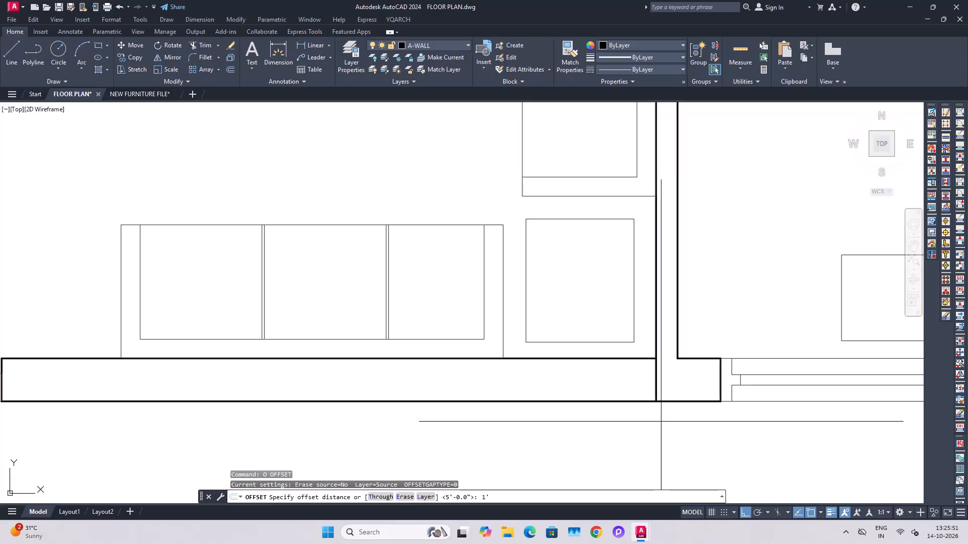
{"action": "type", "text": "6\""}
{"action": "key", "text": "Return"}
{"action": "scroll", "coordinate": [659, 409], "scroll_direction": "up", "scroll_amount": 1}
{"action": "left_click_drag", "start_coordinate": [655, 378], "coordinate": [641, 377]}
{"action": "left_click", "coordinate": [570, 382]}
{"action": "key", "text": "Escape"}
Examine the window in the drawing room's lower wall in the reference plan.
{"action": "scroll", "coordinate": [633, 373], "scroll_direction": "down", "scroll_amount": 6}
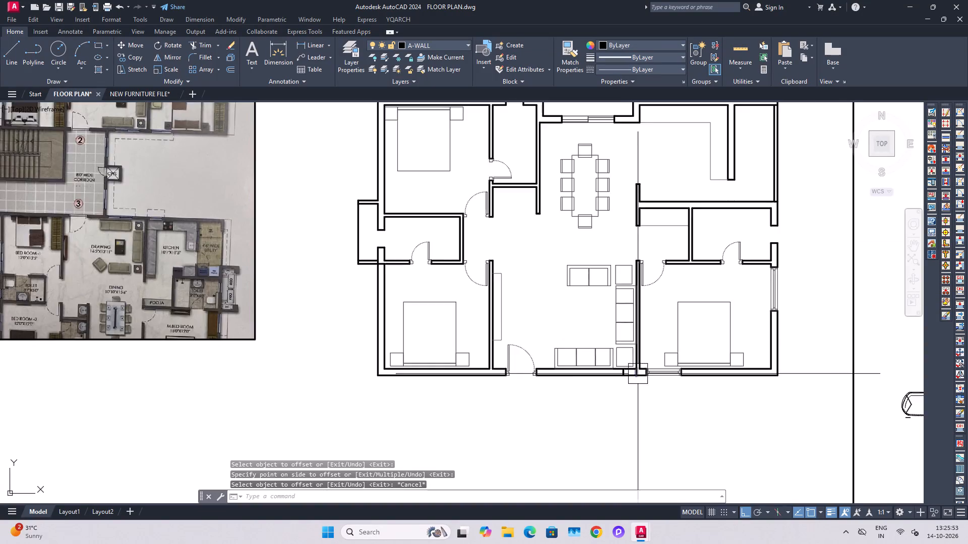
{"action": "scroll", "coordinate": [638, 374], "scroll_direction": "down", "scroll_amount": 2}
{"action": "scroll", "coordinate": [486, 263], "scroll_direction": "up", "scroll_amount": 5}
{"action": "scroll", "coordinate": [492, 309], "scroll_direction": "down", "scroll_amount": 1}
{"action": "middle_click_drag", "start_coordinate": [497, 276], "coordinate": [477, 214]}
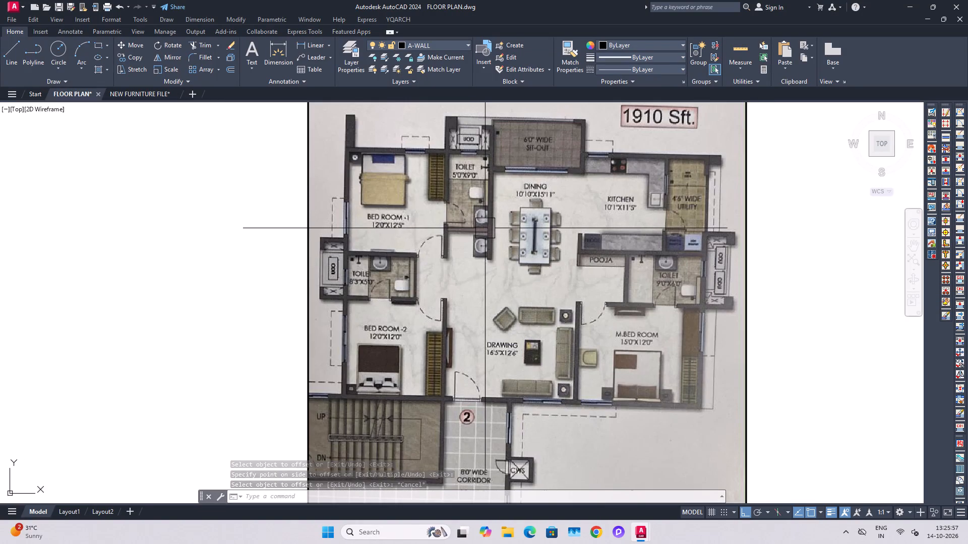
{"action": "scroll", "coordinate": [610, 402], "scroll_direction": "up", "scroll_amount": 1}
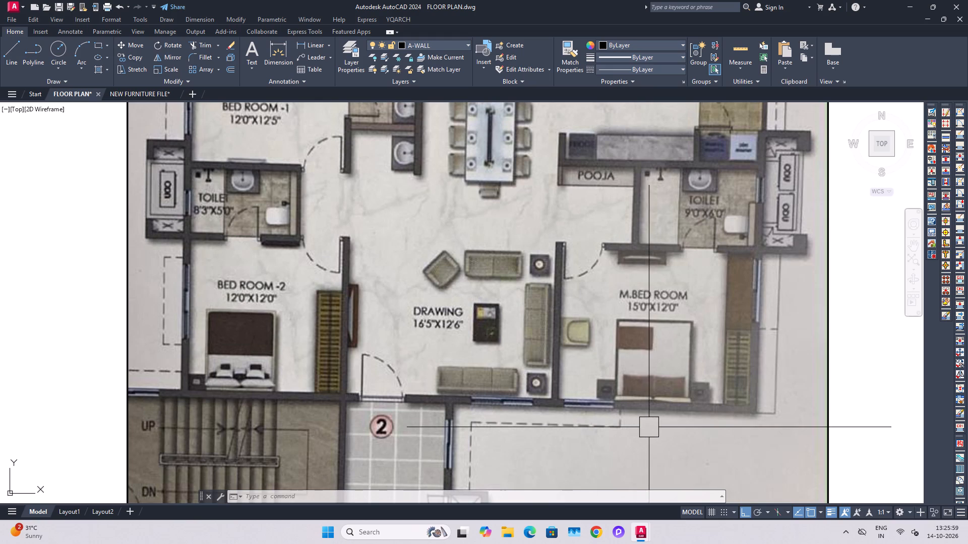
{"action": "scroll", "coordinate": [535, 301], "scroll_direction": "down", "scroll_amount": 4}
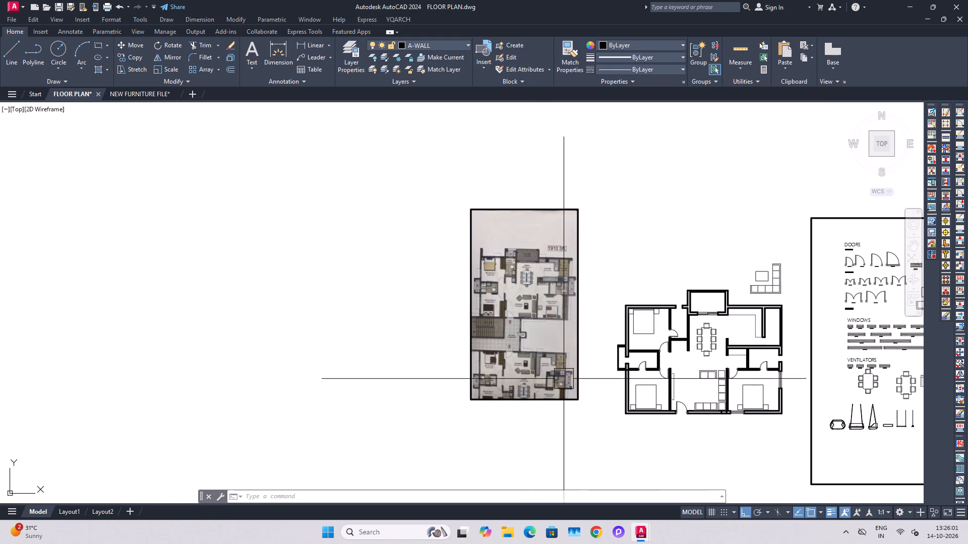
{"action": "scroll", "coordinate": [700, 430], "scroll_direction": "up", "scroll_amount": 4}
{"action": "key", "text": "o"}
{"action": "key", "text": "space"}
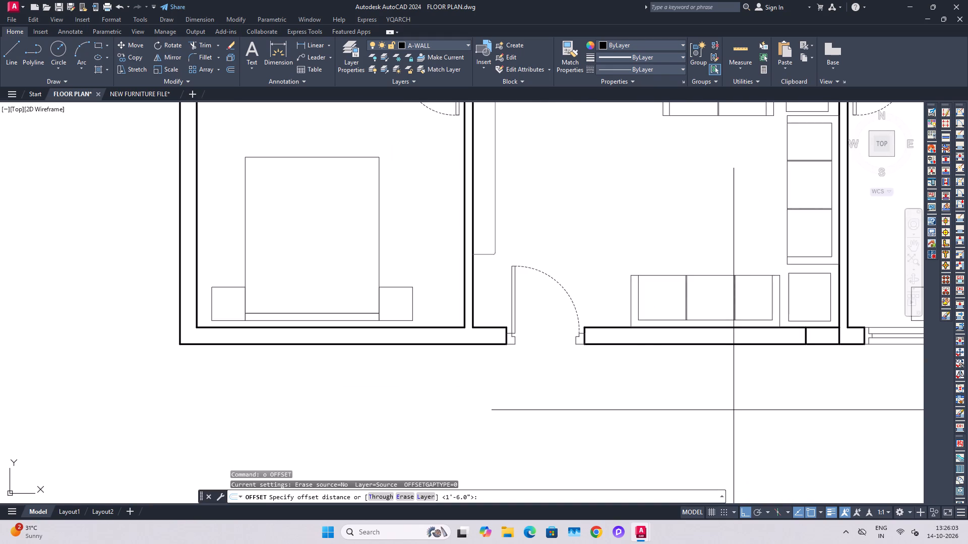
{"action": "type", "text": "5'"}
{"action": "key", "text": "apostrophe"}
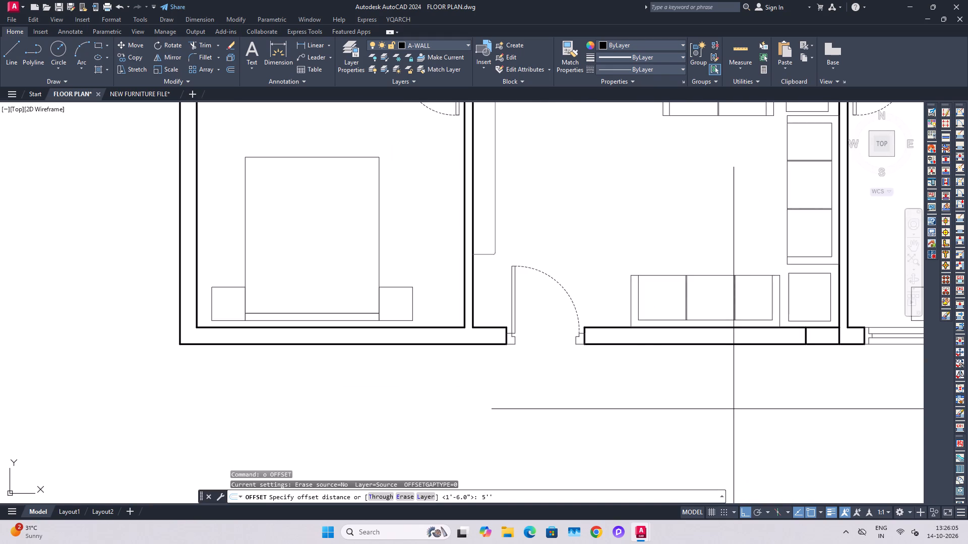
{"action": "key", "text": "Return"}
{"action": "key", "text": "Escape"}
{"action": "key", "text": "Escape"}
Offset the window's near-edge line in the drawing room's lower wall by 5' to the left to mark its far edge.
{"action": "key", "text": "o"}
{"action": "key", "text": "space"}
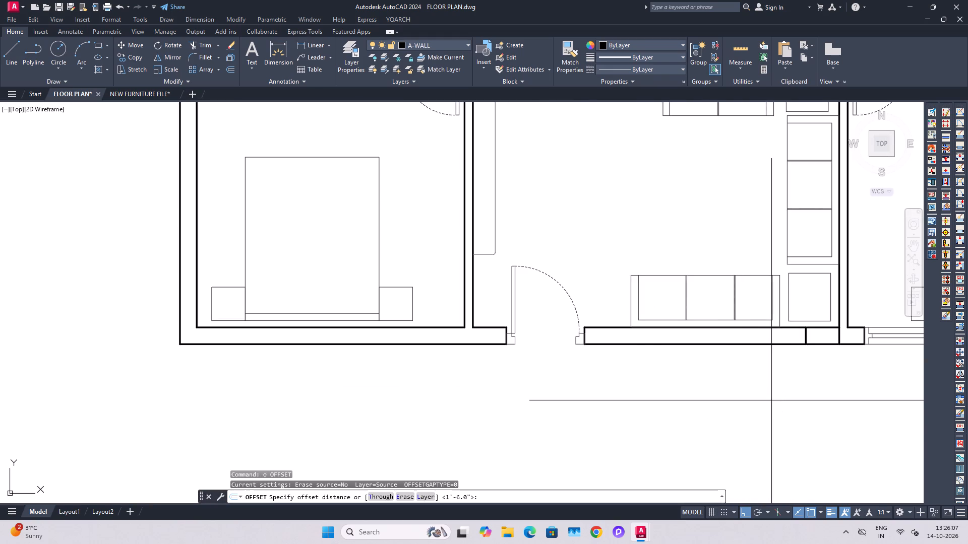
{"action": "key", "text": "5"}
{"action": "key", "text": "apostrophe"}
{"action": "key", "text": "Return"}
{"action": "scroll", "coordinate": [799, 351], "scroll_direction": "up", "scroll_amount": 2}
{"action": "left_click_drag", "start_coordinate": [820, 329], "coordinate": [811, 327]}
{"action": "left_click", "coordinate": [703, 327]}
{"action": "key", "text": "Escape"}
{"action": "key", "text": "Escape"}
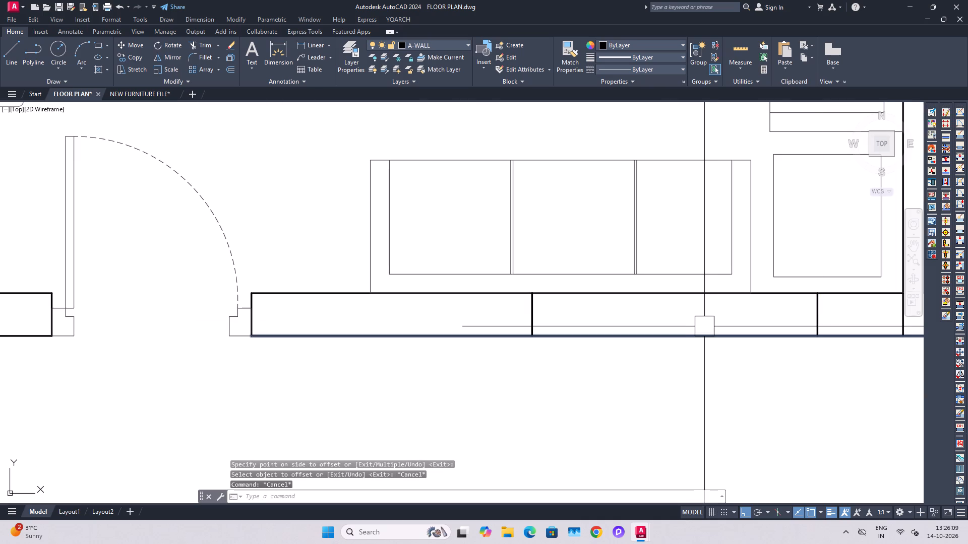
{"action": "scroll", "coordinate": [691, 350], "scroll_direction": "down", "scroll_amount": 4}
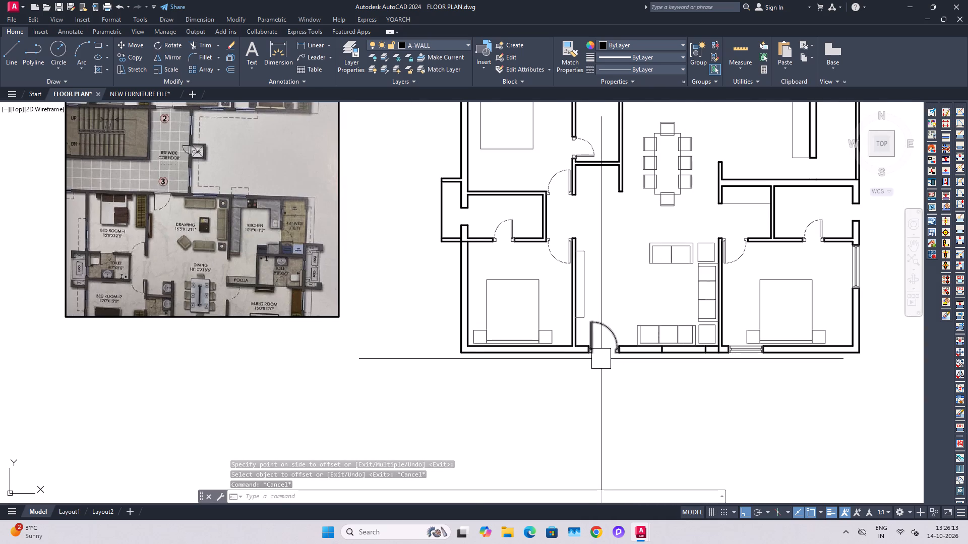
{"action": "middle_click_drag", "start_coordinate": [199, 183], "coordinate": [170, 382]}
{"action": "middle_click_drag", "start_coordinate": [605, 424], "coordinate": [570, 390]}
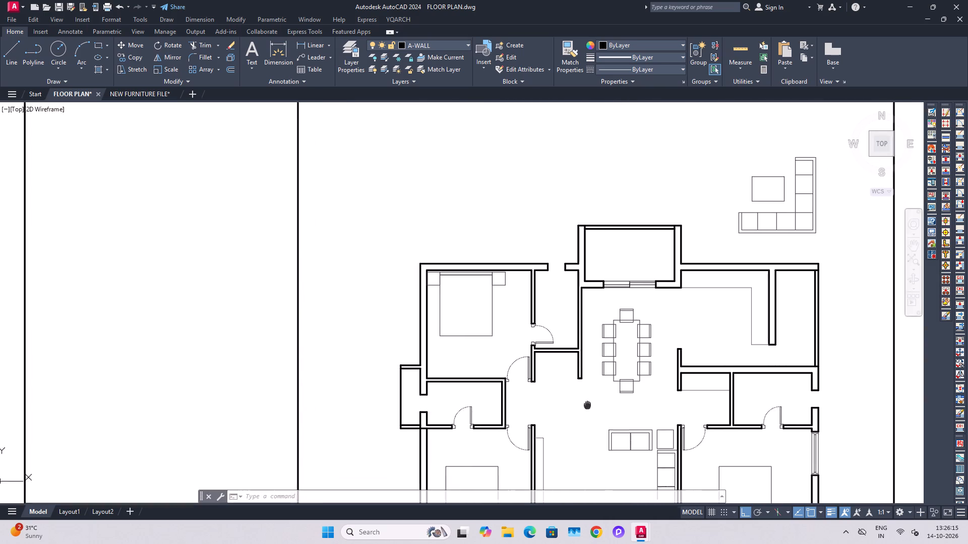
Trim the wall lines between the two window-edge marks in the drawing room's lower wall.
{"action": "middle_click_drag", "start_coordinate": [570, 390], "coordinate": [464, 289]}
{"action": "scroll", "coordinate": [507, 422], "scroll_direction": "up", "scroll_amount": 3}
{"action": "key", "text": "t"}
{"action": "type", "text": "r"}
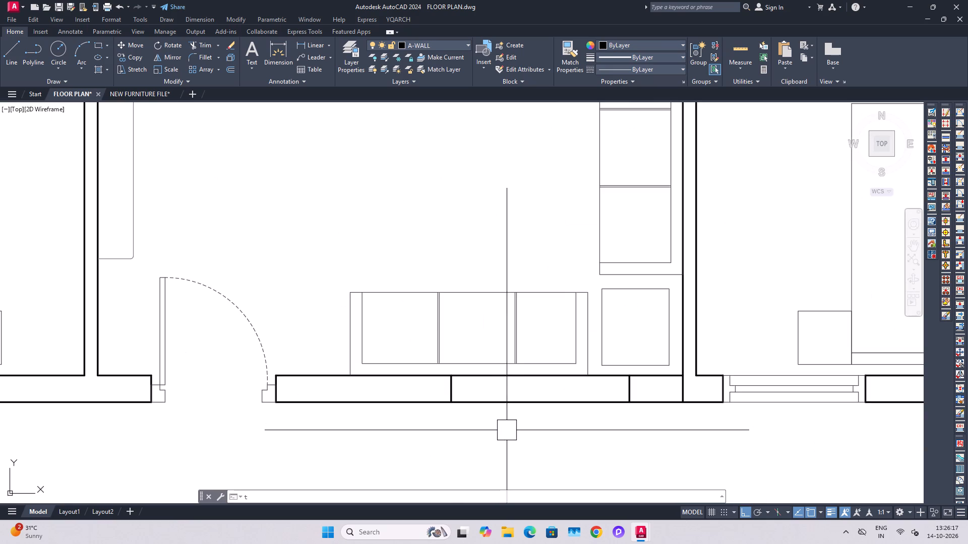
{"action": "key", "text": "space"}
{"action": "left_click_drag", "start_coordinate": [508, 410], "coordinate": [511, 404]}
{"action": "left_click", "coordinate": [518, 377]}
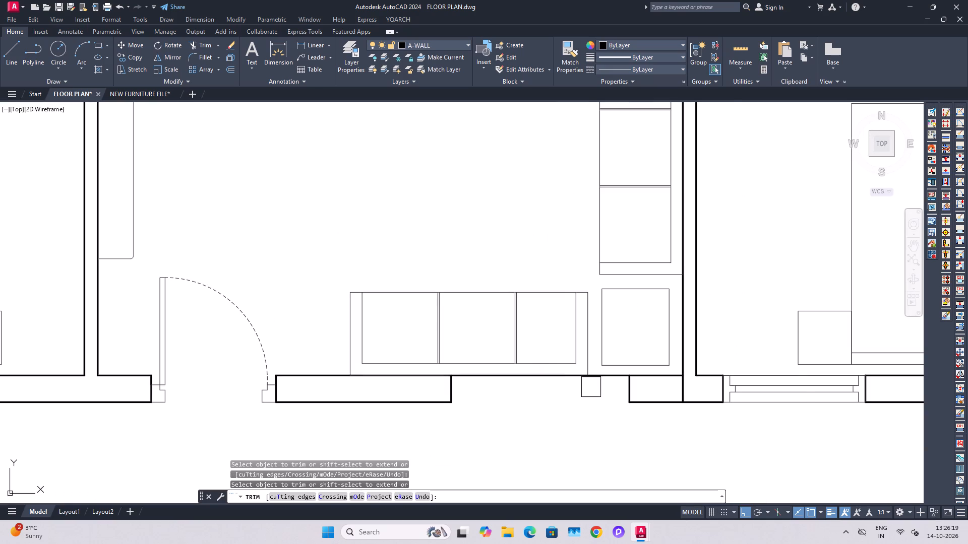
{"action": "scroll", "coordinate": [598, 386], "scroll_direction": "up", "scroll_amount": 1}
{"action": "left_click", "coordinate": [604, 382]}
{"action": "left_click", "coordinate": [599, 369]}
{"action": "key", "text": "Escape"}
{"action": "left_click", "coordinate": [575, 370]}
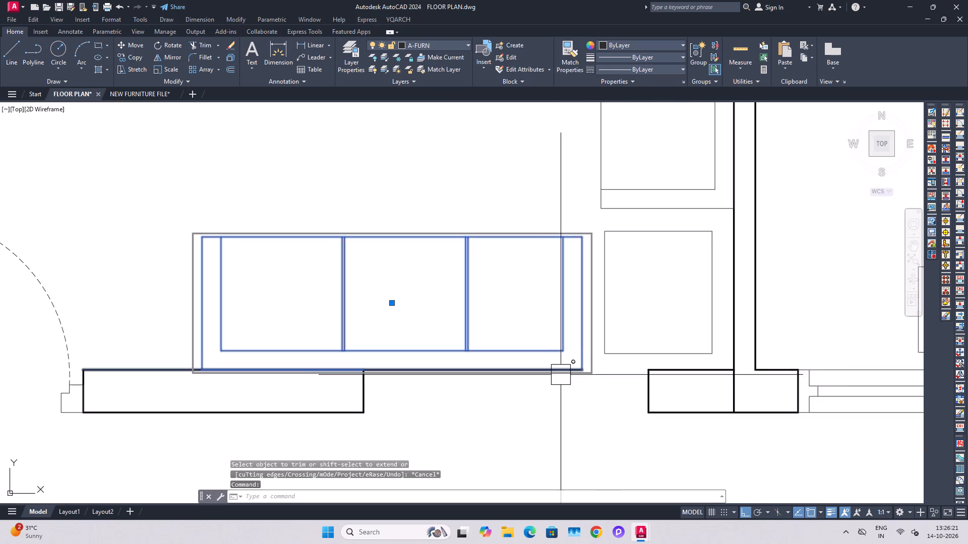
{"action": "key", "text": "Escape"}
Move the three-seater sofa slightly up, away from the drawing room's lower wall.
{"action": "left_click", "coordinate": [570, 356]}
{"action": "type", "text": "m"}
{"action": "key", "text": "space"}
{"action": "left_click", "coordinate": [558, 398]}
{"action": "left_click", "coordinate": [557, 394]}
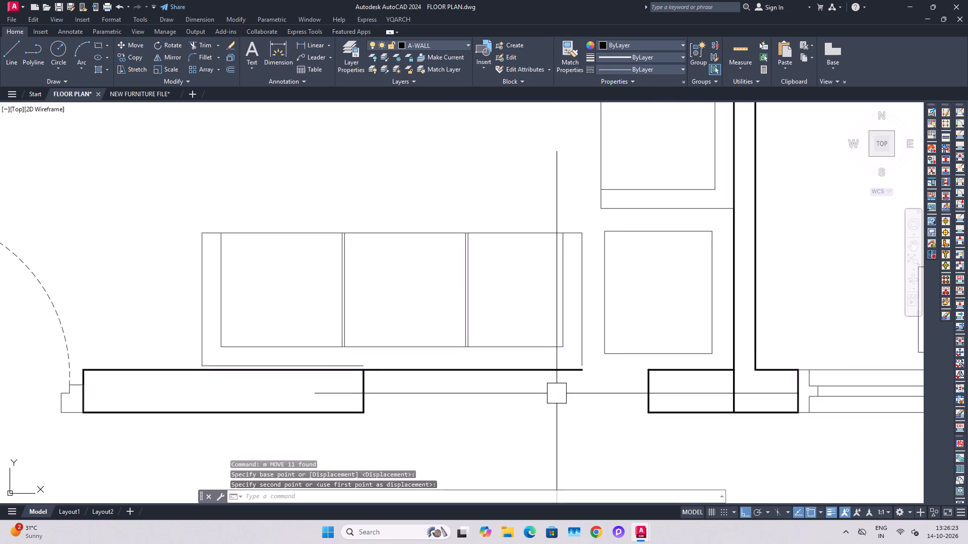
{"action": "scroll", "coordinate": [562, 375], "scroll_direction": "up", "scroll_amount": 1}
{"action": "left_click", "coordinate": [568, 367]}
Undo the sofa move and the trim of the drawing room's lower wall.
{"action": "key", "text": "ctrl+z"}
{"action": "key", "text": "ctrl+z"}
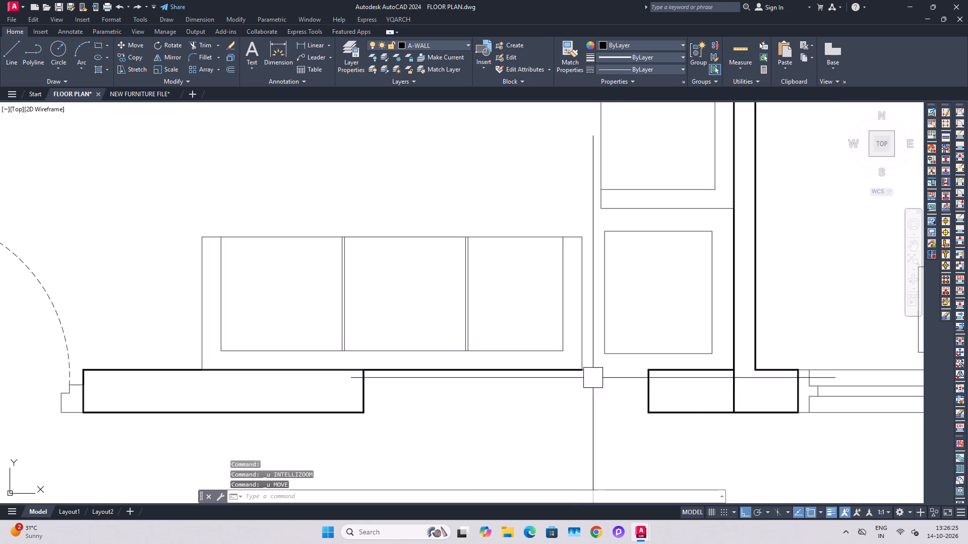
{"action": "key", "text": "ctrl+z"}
Move the three-seater sofa slightly up so it clears the drawing room's lower wall.
{"action": "left_click", "coordinate": [580, 357]}
{"action": "type", "text": "m"}
{"action": "key", "text": "space"}
{"action": "left_click", "coordinate": [571, 443]}
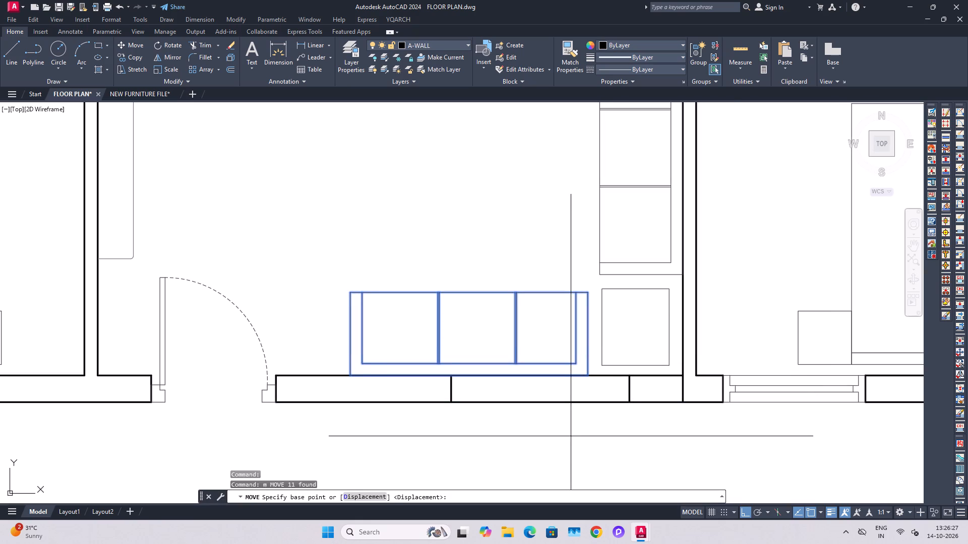
{"action": "left_click", "coordinate": [571, 435]}
{"action": "left_click", "coordinate": [571, 432]}
{"action": "key", "text": "Escape"}
Trim both wall lines between the window-edge marks to open the drawing room's lower wall.
{"action": "key", "text": "t"}
{"action": "type", "text": "r"}
{"action": "key", "text": "space"}
{"action": "left_click", "coordinate": [593, 402]}
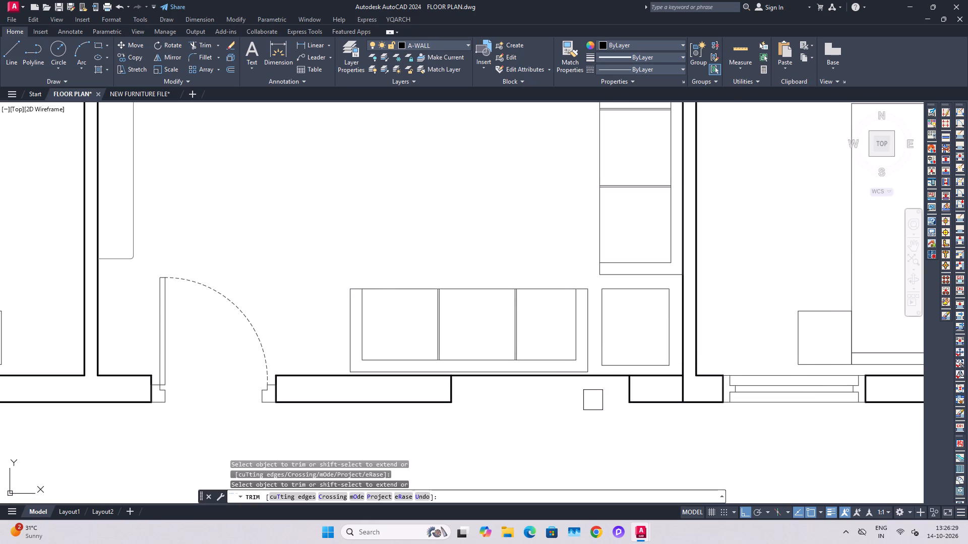
{"action": "left_click", "coordinate": [600, 382]}
{"action": "key", "text": "Escape"}
Copy the window from the master bedroom's right wall to the opening in the drawing room's lower wall.
{"action": "scroll", "coordinate": [534, 399], "scroll_direction": "down", "scroll_amount": 3}
{"action": "middle_click_drag", "start_coordinate": [736, 331], "coordinate": [686, 361]}
{"action": "left_click", "coordinate": [664, 331]}
{"action": "key", "text": "c"}
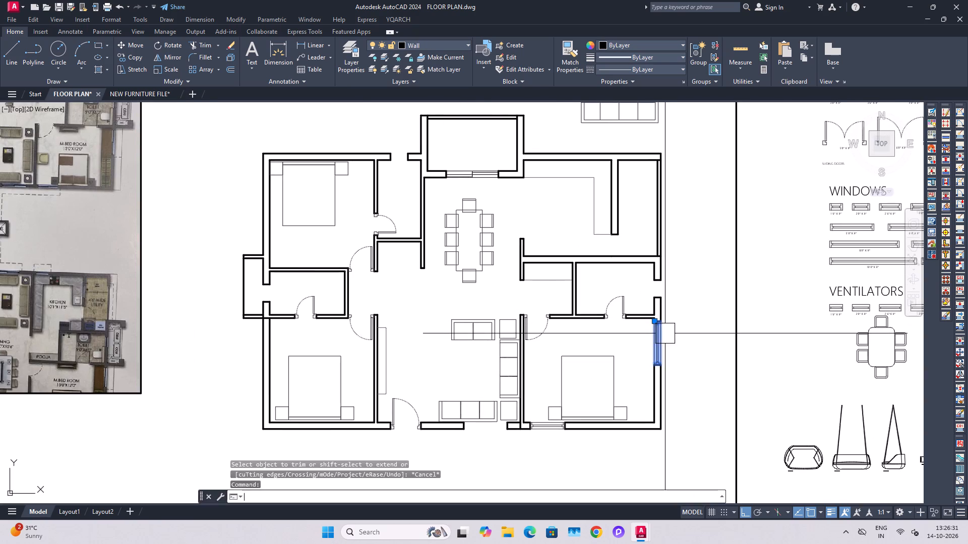
{"action": "type", "text": "o"}
{"action": "key", "text": "space"}
{"action": "left_click", "coordinate": [663, 337]}
{"action": "middle_click_drag", "start_coordinate": [617, 430], "coordinate": [671, 329]}
{"action": "scroll", "coordinate": [507, 359], "scroll_direction": "up", "scroll_amount": 2}
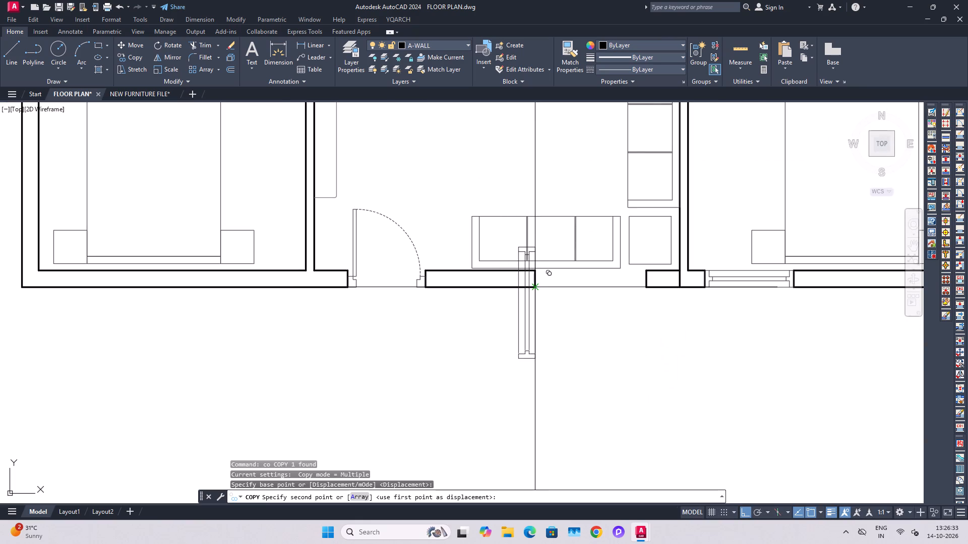
{"action": "left_click", "coordinate": [535, 288]}
{"action": "key", "text": "Escape"}
Rotate the copied window to horizontal.
{"action": "left_click", "coordinate": [521, 309]}
{"action": "key", "text": "r"}
{"action": "key", "text": "o"}
{"action": "key", "text": "space"}
{"action": "left_click", "coordinate": [520, 321]}
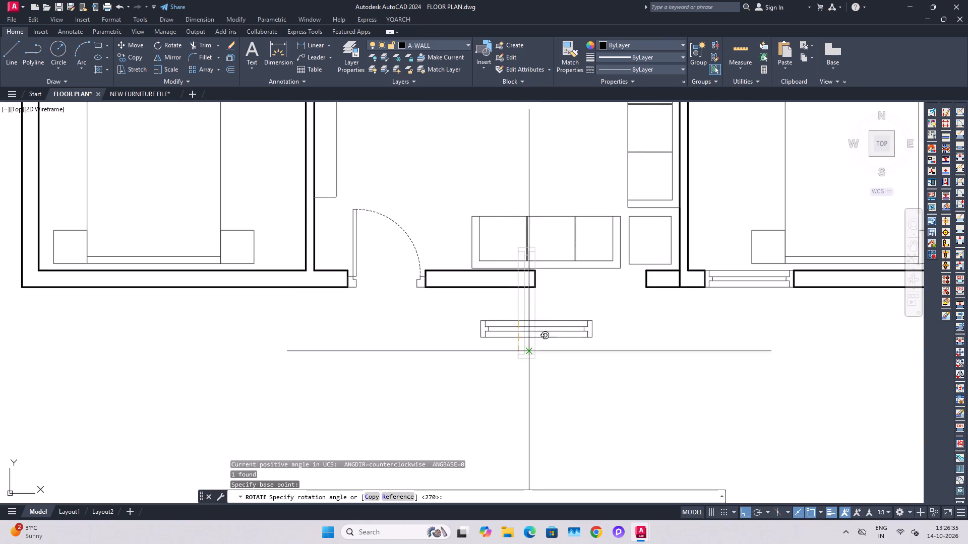
{"action": "left_click", "coordinate": [528, 365]}
Move the horizontal window into the opening in the drawing room's lower wall, matching its lower-right corner to the opening's.
{"action": "left_click", "coordinate": [550, 323]}
{"action": "type", "text": "m"}
{"action": "key", "text": "space"}
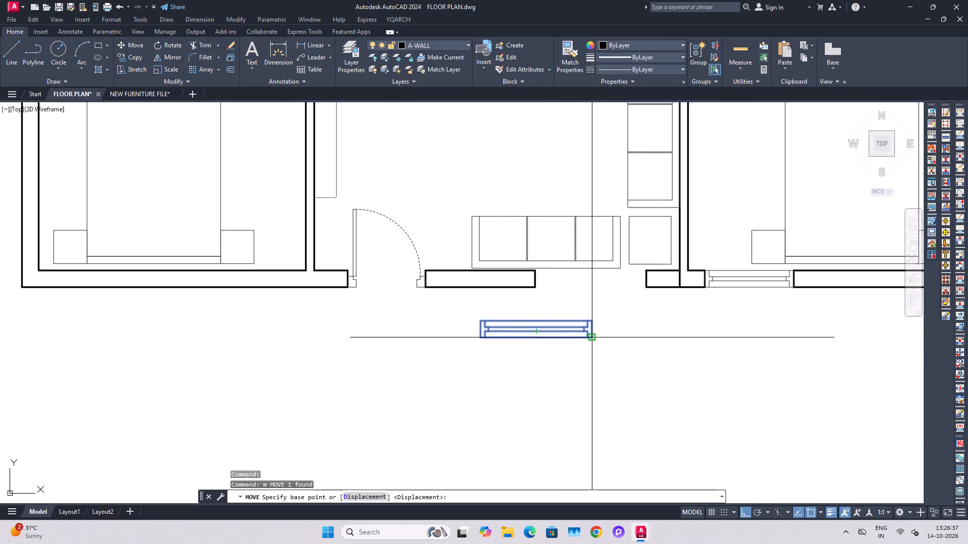
{"action": "left_click", "coordinate": [589, 340]}
{"action": "left_click", "coordinate": [644, 290]}
{"action": "key", "text": "Escape"}
{"action": "key", "text": "Escape"}
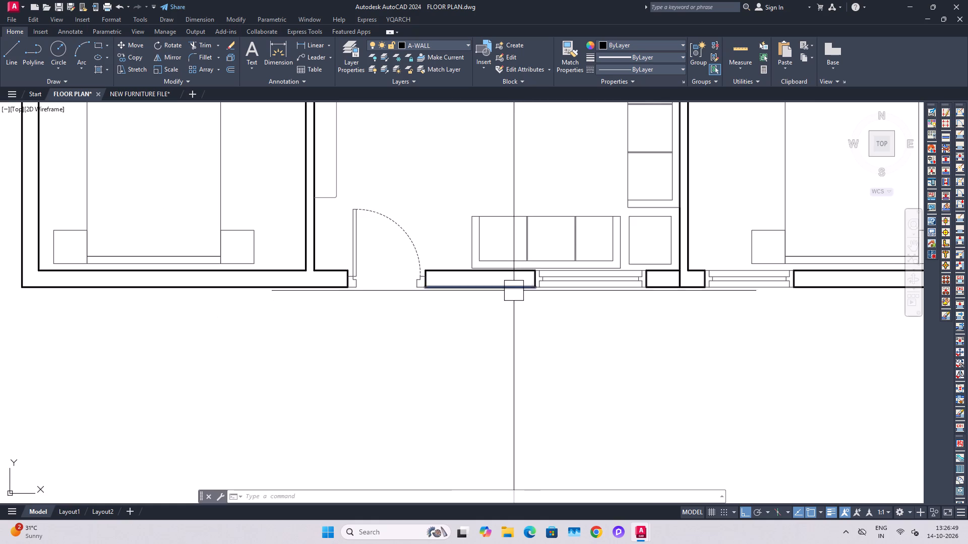
Save the drawing.
{"action": "scroll", "coordinate": [467, 360], "scroll_direction": "down", "scroll_amount": 1}
{"action": "middle_click_drag", "start_coordinate": [507, 328], "coordinate": [526, 341]}
{"action": "key", "text": "ctrl+s"}
Examine the window in Bed Room-2's left outer wall in the reference plan.
{"action": "middle_click_drag", "start_coordinate": [529, 329], "coordinate": [575, 366]}
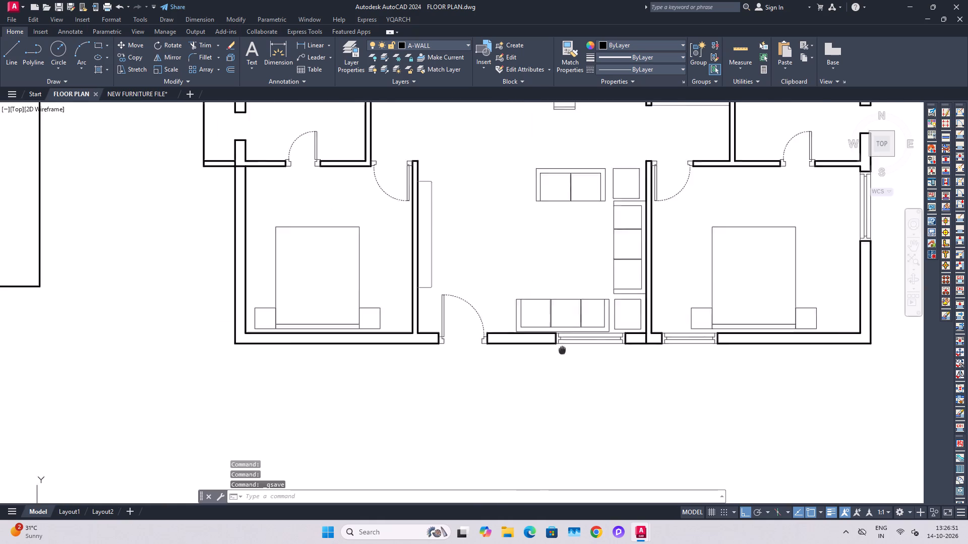
{"action": "middle_click_drag", "start_coordinate": [575, 366], "coordinate": [581, 392]}
{"action": "middle_click_drag", "start_coordinate": [537, 318], "coordinate": [559, 312]}
{"action": "scroll", "coordinate": [556, 311], "scroll_direction": "down", "scroll_amount": 1}
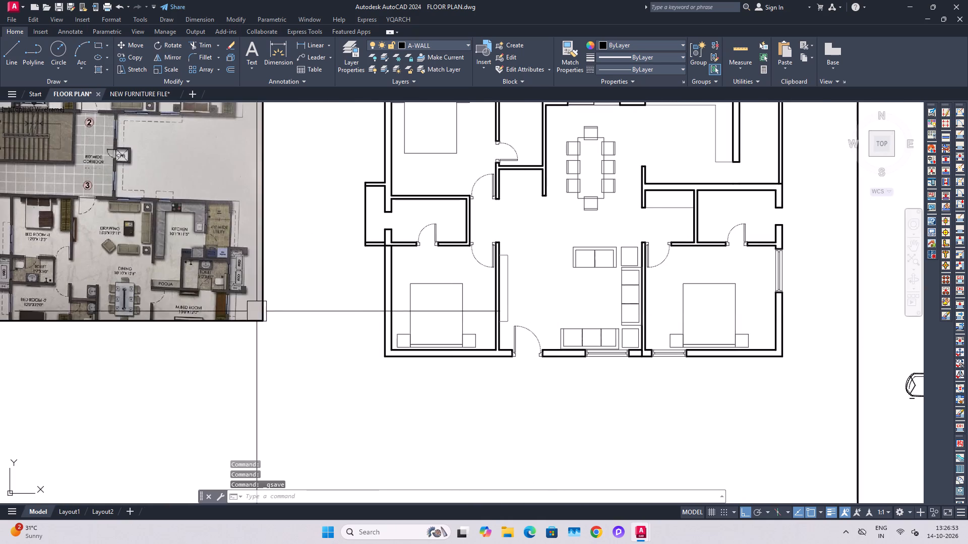
{"action": "middle_click_drag", "start_coordinate": [81, 305], "coordinate": [189, 401]}
{"action": "scroll", "coordinate": [147, 185], "scroll_direction": "up", "scroll_amount": 2}
{"action": "scroll", "coordinate": [228, 215], "scroll_direction": "down", "scroll_amount": 1}
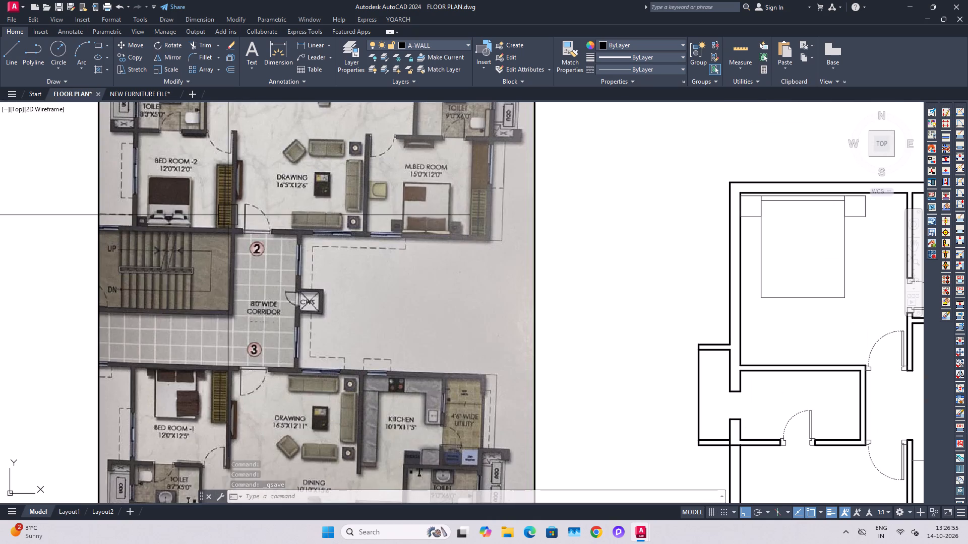
{"action": "scroll", "coordinate": [113, 164], "scroll_direction": "up", "scroll_amount": 1}
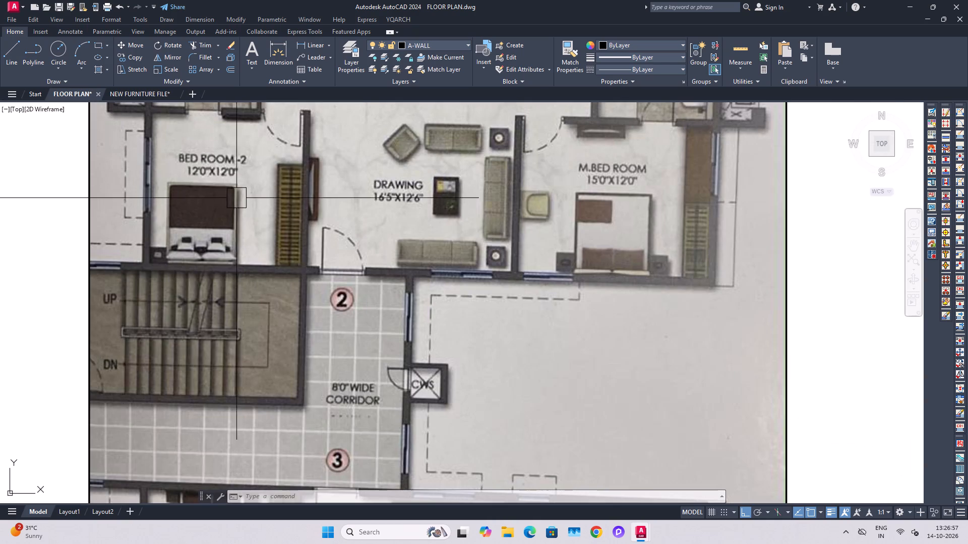
{"action": "scroll", "coordinate": [233, 202], "scroll_direction": "up", "scroll_amount": 1}
{"action": "scroll", "coordinate": [229, 188], "scroll_direction": "down", "scroll_amount": 1}
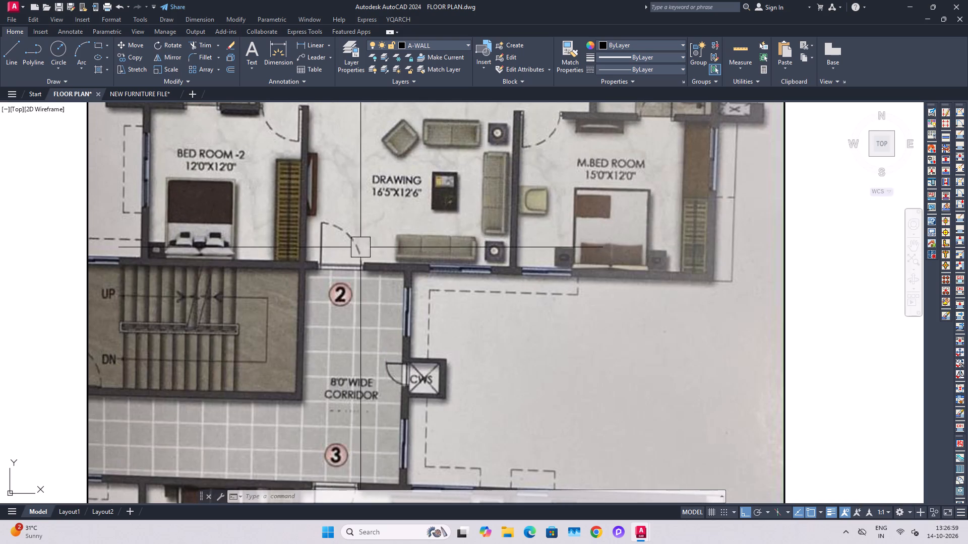
{"action": "scroll", "coordinate": [360, 246], "scroll_direction": "down", "scroll_amount": 1}
{"action": "scroll", "coordinate": [401, 264], "scroll_direction": "down", "scroll_amount": 1}
Draw a line across Bed Room-2's left outer wall at the midpoint of its inner face.
{"action": "middle_click_drag", "start_coordinate": [653, 335], "coordinate": [583, 238]}
{"action": "scroll", "coordinate": [594, 315], "scroll_direction": "up", "scroll_amount": 1}
{"action": "middle_click_drag", "start_coordinate": [623, 351], "coordinate": [620, 325]}
{"action": "key", "text": "l"}
{"action": "key", "text": "space"}
{"action": "scroll", "coordinate": [617, 330], "scroll_direction": "up", "scroll_amount": 1}
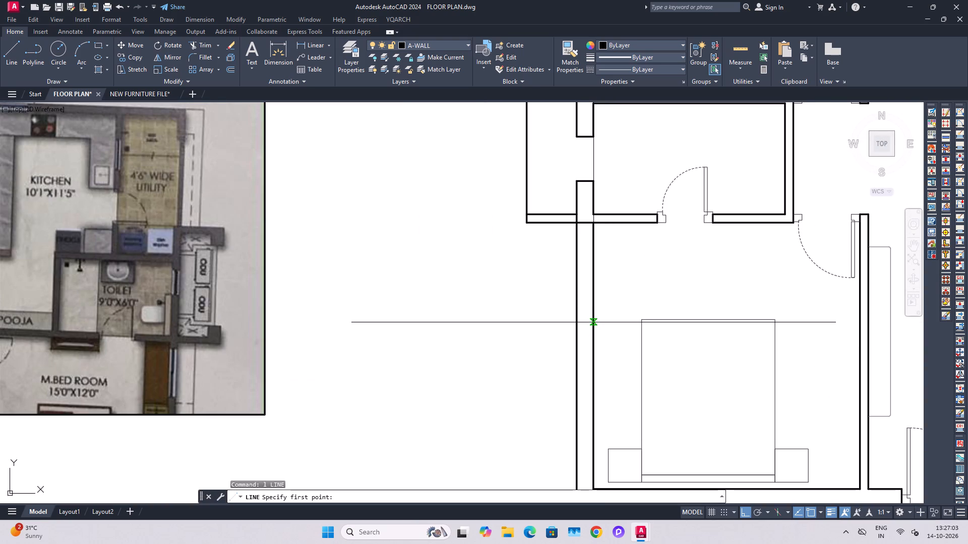
{"action": "key", "text": "Escape"}
{"action": "key", "text": "Escape"}
{"action": "middle_click_drag", "start_coordinate": [605, 264], "coordinate": [604, 219]}
{"action": "key", "text": "l"}
{"action": "key", "text": "space"}
{"action": "left_click", "coordinate": [592, 312]}
{"action": "left_click", "coordinate": [578, 312]}
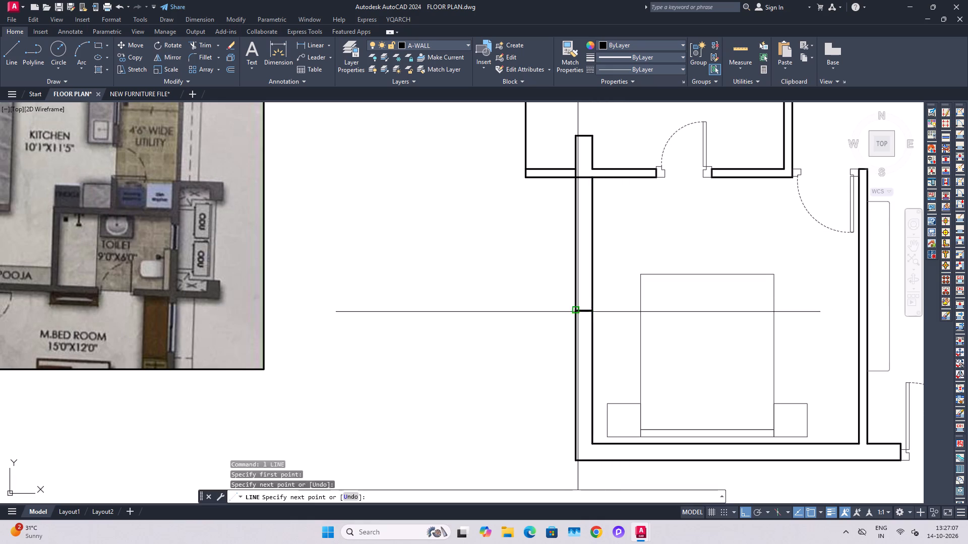
{"action": "key", "text": "Escape"}
{"action": "key", "text": "Escape"}
Offset the line across Bed Room-2's left wall by 3' upward and downward to mark the window's edges.
{"action": "key", "text": "o"}
{"action": "key", "text": "space"}
{"action": "key", "text": "3"}
{"action": "key", "text": "apostrophe"}
{"action": "key", "text": "Return"}
{"action": "scroll", "coordinate": [589, 303], "scroll_direction": "up", "scroll_amount": 1}
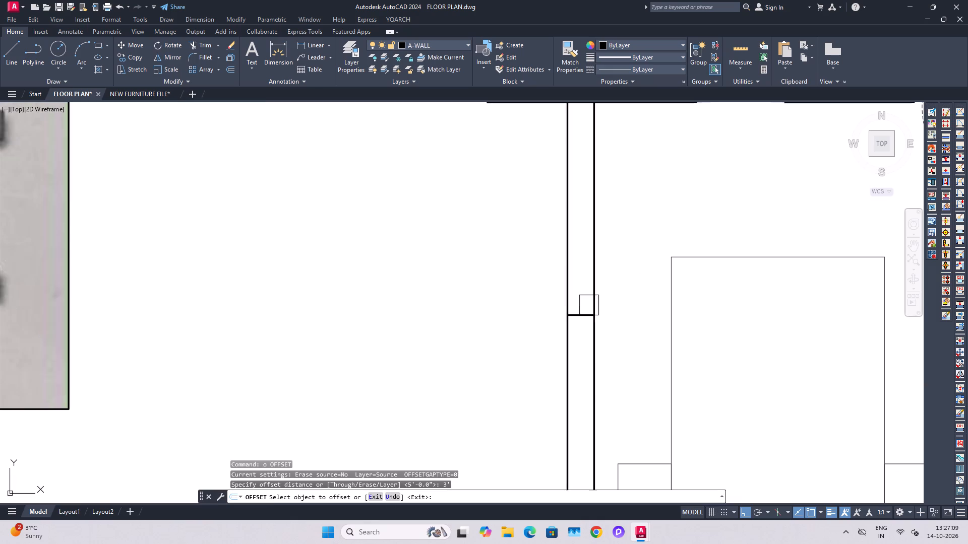
{"action": "left_click", "coordinate": [586, 316]}
{"action": "left_click", "coordinate": [582, 269]}
{"action": "left_click", "coordinate": [584, 311]}
{"action": "left_click", "coordinate": [585, 387]}
{"action": "key", "text": "Escape"}
Delete the middle line between the two window-edge marks in Bed Room-2's left wall.
{"action": "left_click", "coordinate": [581, 319]}
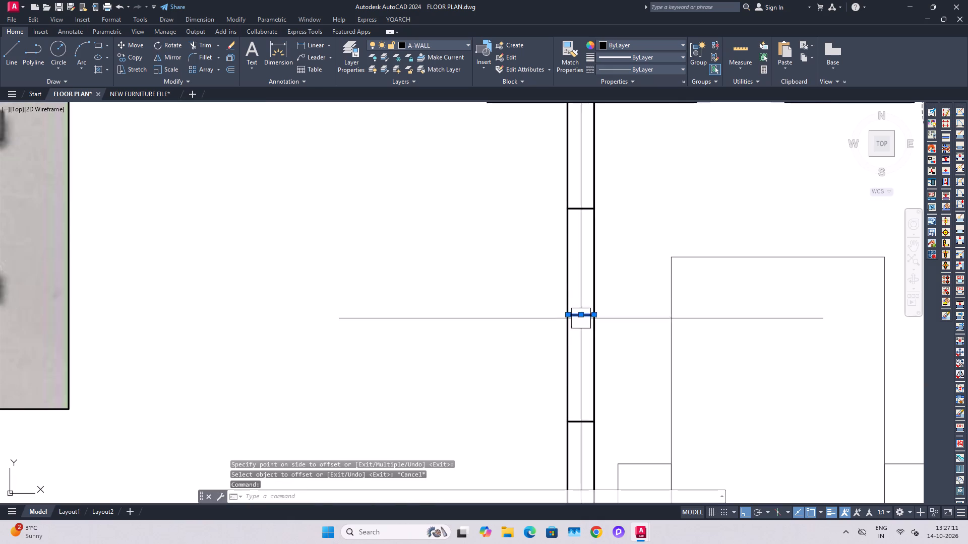
{"action": "scroll", "coordinate": [595, 335], "scroll_direction": "down", "scroll_amount": 2}
{"action": "key", "text": "Delete"}
Check the reference plan and trim the wall lines between the window-edge marks in Bed Room-2's left wall.
{"action": "middle_click_drag", "start_coordinate": [227, 197], "coordinate": [422, 215]}
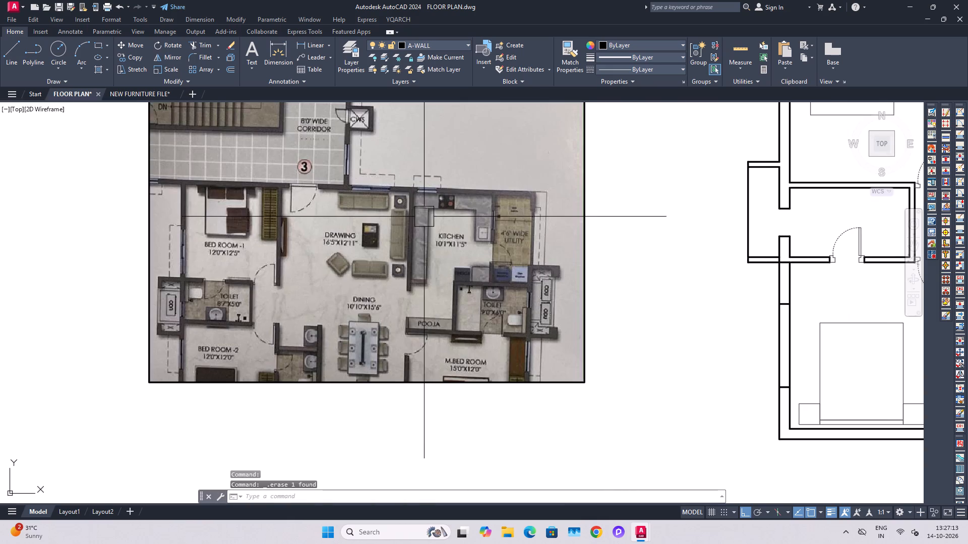
{"action": "scroll", "coordinate": [470, 198], "scroll_direction": "down", "scroll_amount": 1}
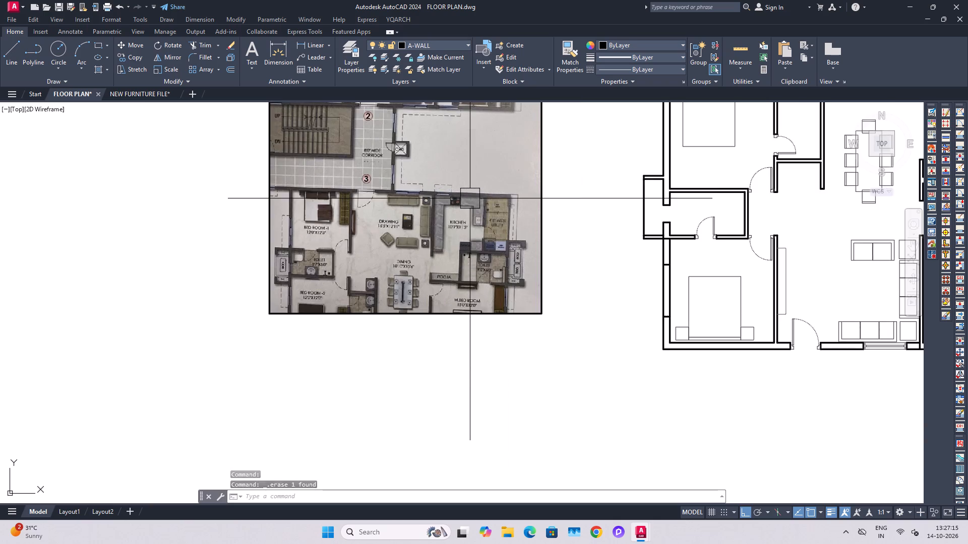
{"action": "middle_click_drag", "start_coordinate": [396, 141], "coordinate": [423, 360]}
{"action": "scroll", "coordinate": [315, 282], "scroll_direction": "up", "scroll_amount": 1}
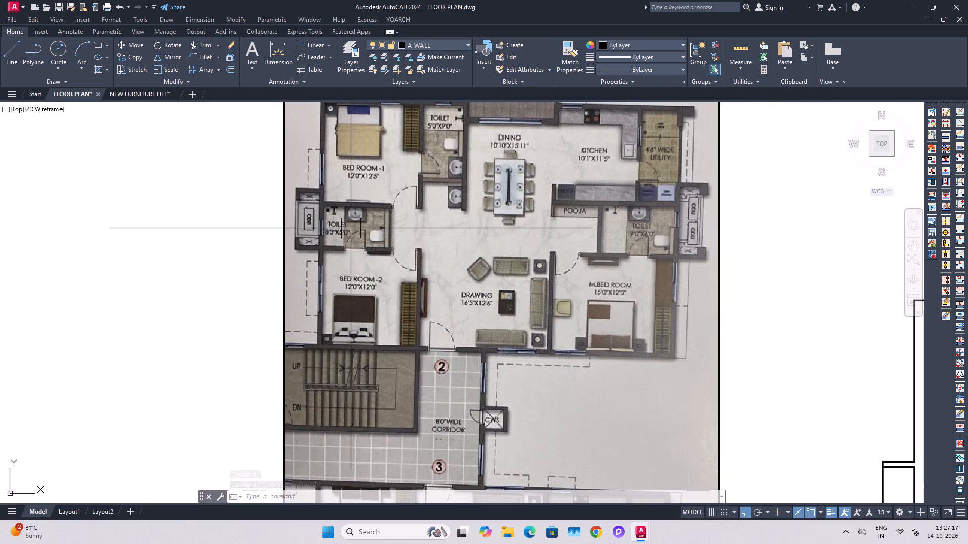
{"action": "scroll", "coordinate": [295, 226], "scroll_direction": "down", "scroll_amount": 1}
{"action": "middle_click_drag", "start_coordinate": [645, 321], "coordinate": [542, 238]}
{"action": "scroll", "coordinate": [599, 404], "scroll_direction": "up", "scroll_amount": 1}
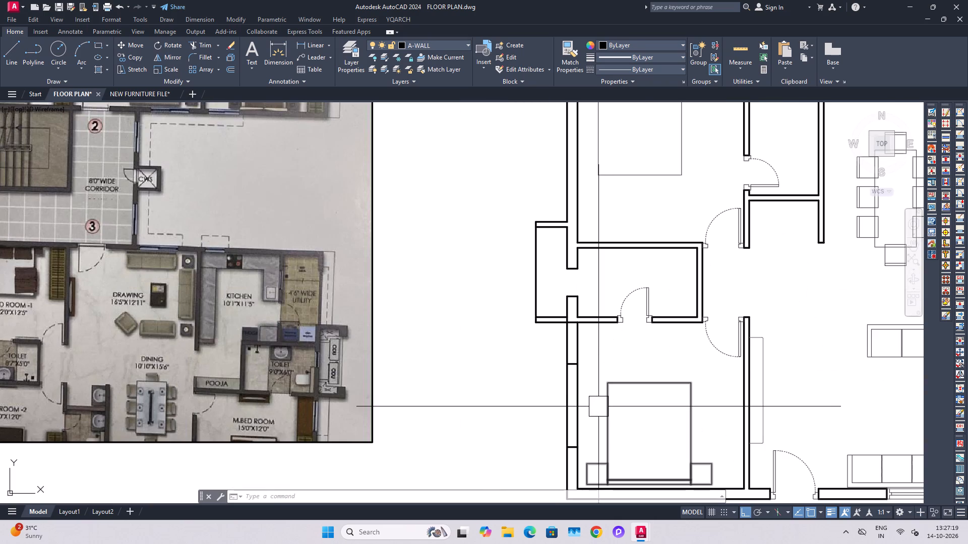
{"action": "type", "text": "yt"}
{"action": "key", "text": "Escape"}
{"action": "type", "text": "tr"}
{"action": "key", "text": "space"}
{"action": "left_click", "coordinate": [589, 403]}
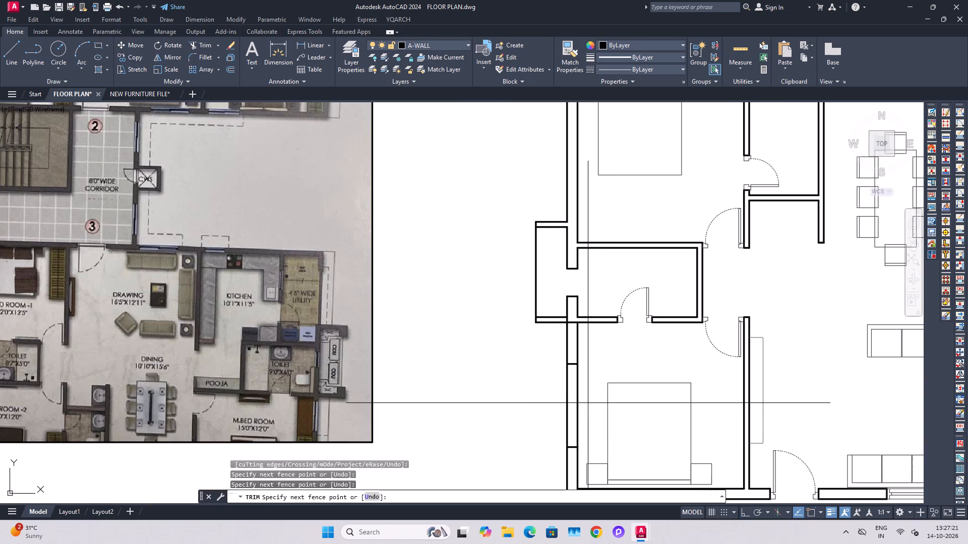
{"action": "left_click", "coordinate": [532, 400]}
{"action": "key", "text": "Escape"}
{"action": "key", "text": "Escape"}
Trim the stray line crossing the left outer wall where it meets the small toilet's lower wall.
{"action": "scroll", "coordinate": [572, 319], "scroll_direction": "up", "scroll_amount": 2}
{"action": "type", "text": "tr"}
{"action": "key", "text": "space"}
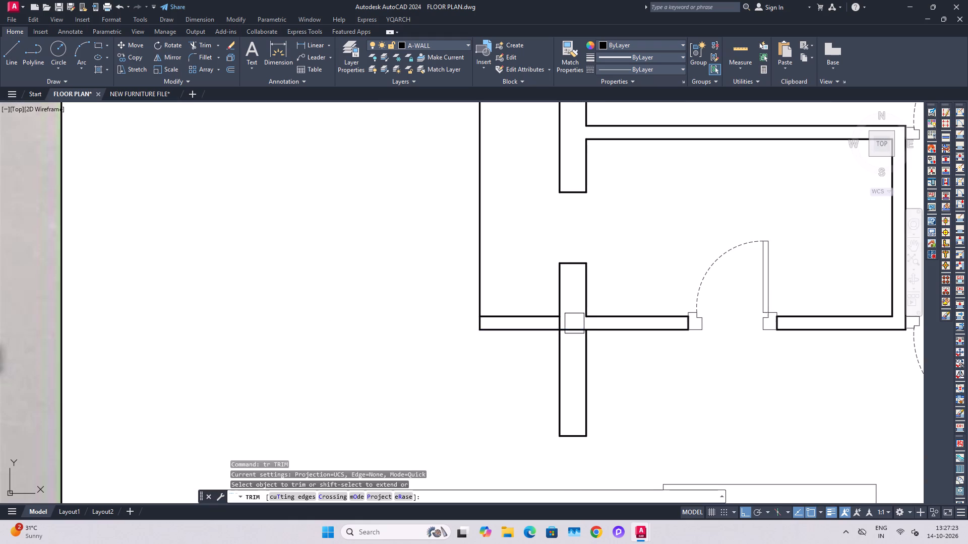
{"action": "left_click", "coordinate": [578, 327]}
{"action": "key", "text": "Escape"}
Examine the window in Bed Room-1's left outer wall in the reference plan.
{"action": "scroll", "coordinate": [558, 321], "scroll_direction": "up", "scroll_amount": 3}
{"action": "scroll", "coordinate": [583, 324], "scroll_direction": "down", "scroll_amount": 3}
{"action": "scroll", "coordinate": [624, 278], "scroll_direction": "down", "scroll_amount": 1}
{"action": "middle_click_drag", "start_coordinate": [614, 297], "coordinate": [587, 375]}
{"action": "scroll", "coordinate": [585, 330], "scroll_direction": "down", "scroll_amount": 1}
{"action": "middle_click_drag", "start_coordinate": [592, 281], "coordinate": [606, 315]}
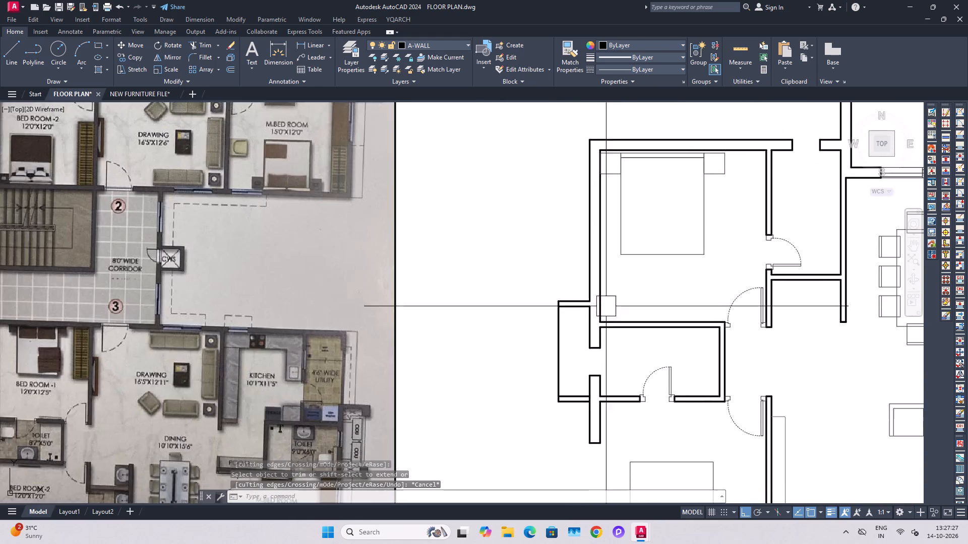
{"action": "middle_click_drag", "start_coordinate": [315, 348], "coordinate": [462, 444]}
{"action": "scroll", "coordinate": [438, 384], "scroll_direction": "down", "scroll_amount": 1}
{"action": "middle_click_drag", "start_coordinate": [436, 395], "coordinate": [437, 413]}
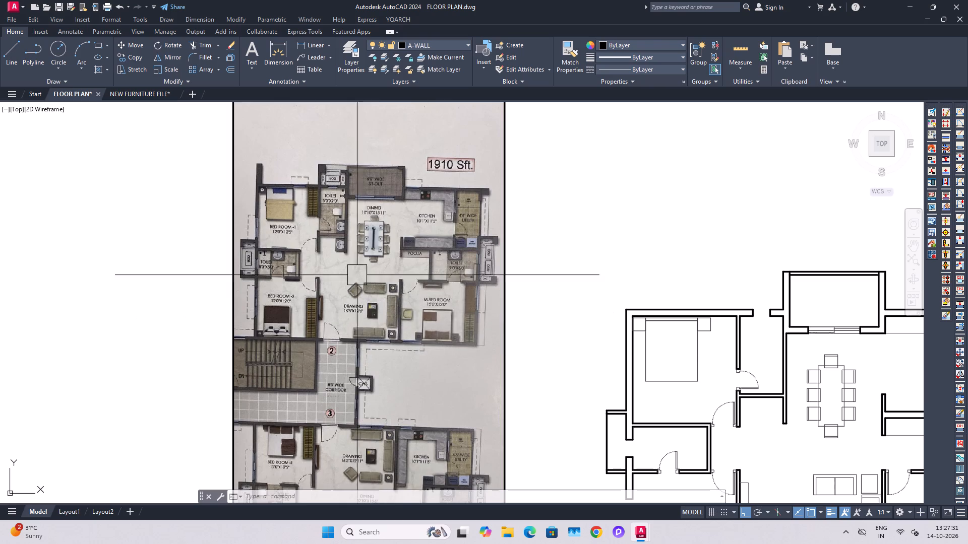
{"action": "scroll", "coordinate": [273, 237], "scroll_direction": "up", "scroll_amount": 2}
{"action": "key", "text": "Escape"}
{"action": "scroll", "coordinate": [304, 240], "scroll_direction": "down", "scroll_amount": 2}
Draw a line across Bed Room-1's left outer wall from the upper corner of the ODU ledge.
{"action": "middle_click_drag", "start_coordinate": [670, 303], "coordinate": [526, 257]}
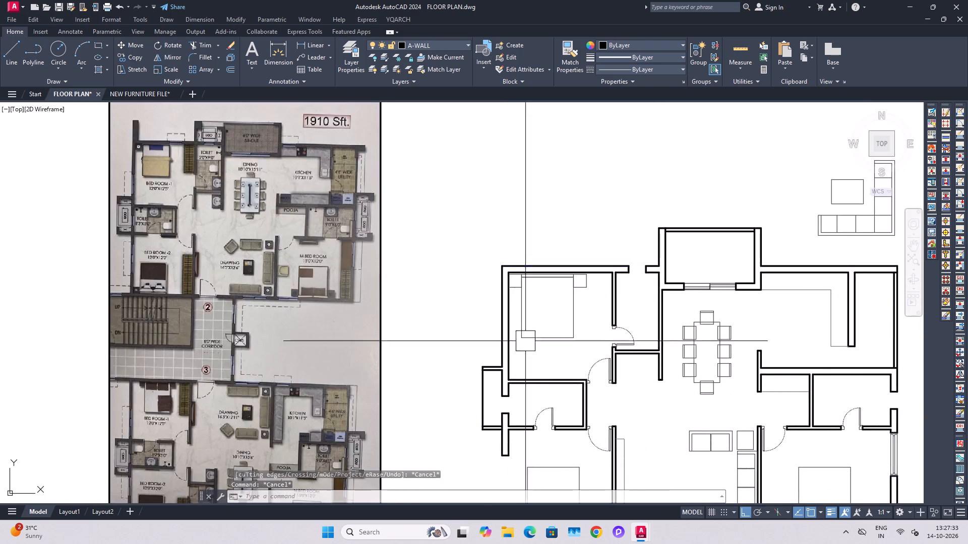
{"action": "scroll", "coordinate": [510, 360], "scroll_direction": "up", "scroll_amount": 2}
{"action": "key", "text": "l"}
{"action": "key", "text": "space"}
{"action": "scroll", "coordinate": [495, 375], "scroll_direction": "up", "scroll_amount": 2}
{"action": "left_click", "coordinate": [488, 381]}
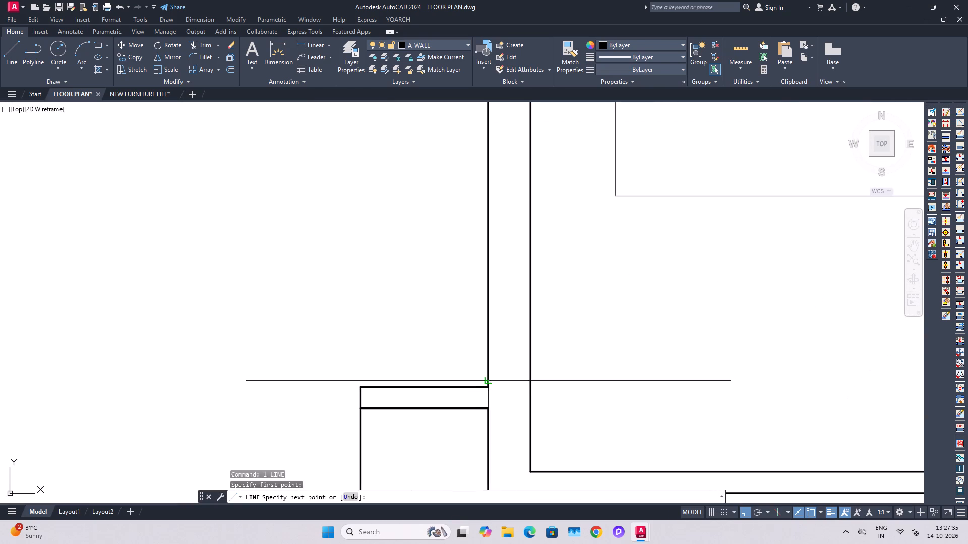
{"action": "key", "text": "Escape"}
{"action": "key", "text": "Escape"}
{"action": "type", "text": "l"}
{"action": "key", "text": "space"}
{"action": "left_click", "coordinate": [489, 386]}
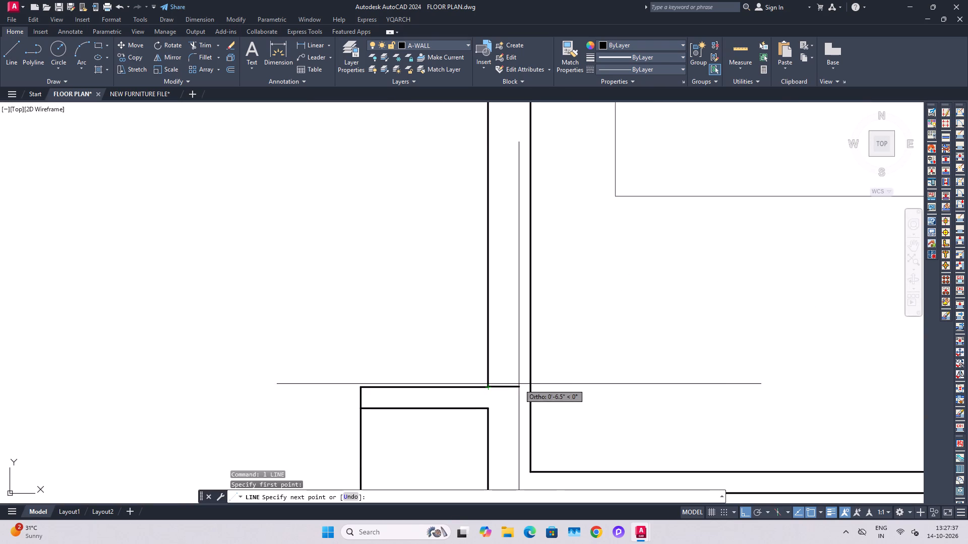
Finish the line across the thickness of the upper-left bedroom's outer wall, at the top edge of the projecting shaft wall.
{"action": "scroll", "coordinate": [529, 388], "scroll_direction": "up", "scroll_amount": 1}
{"action": "left_click", "coordinate": [529, 390]}
{"action": "key", "text": "Escape"}
{"action": "key", "text": "Escape"}
{"action": "key", "text": "Escape"}
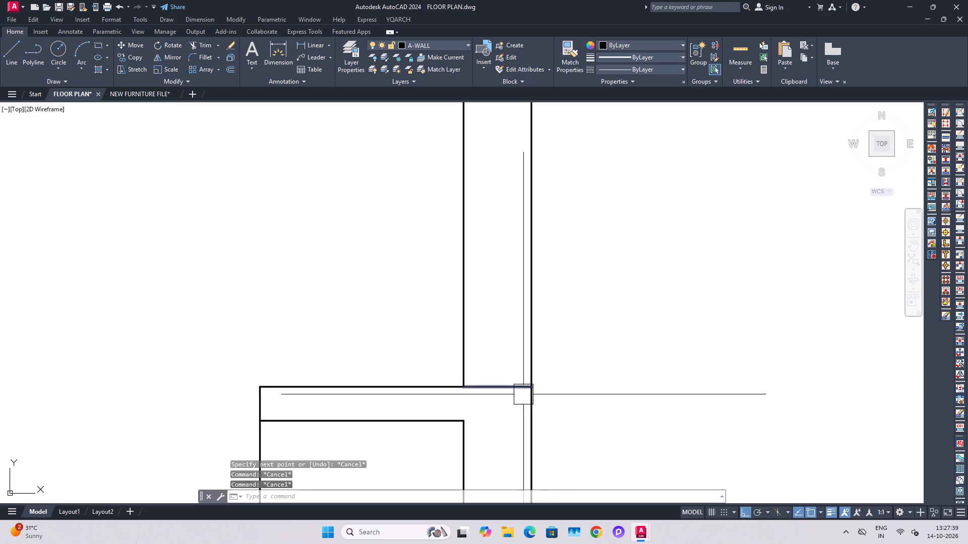
Offset the line across the outer wall upward by 9" to mark the lower edge of a window opening.
{"action": "scroll", "coordinate": [468, 385], "scroll_direction": "up", "scroll_amount": 4}
{"action": "scroll", "coordinate": [488, 363], "scroll_direction": "down", "scroll_amount": 3}
{"action": "key", "text": "Escape"}
{"action": "type", "text": "o 9\""}
{"action": "key", "text": "Return"}
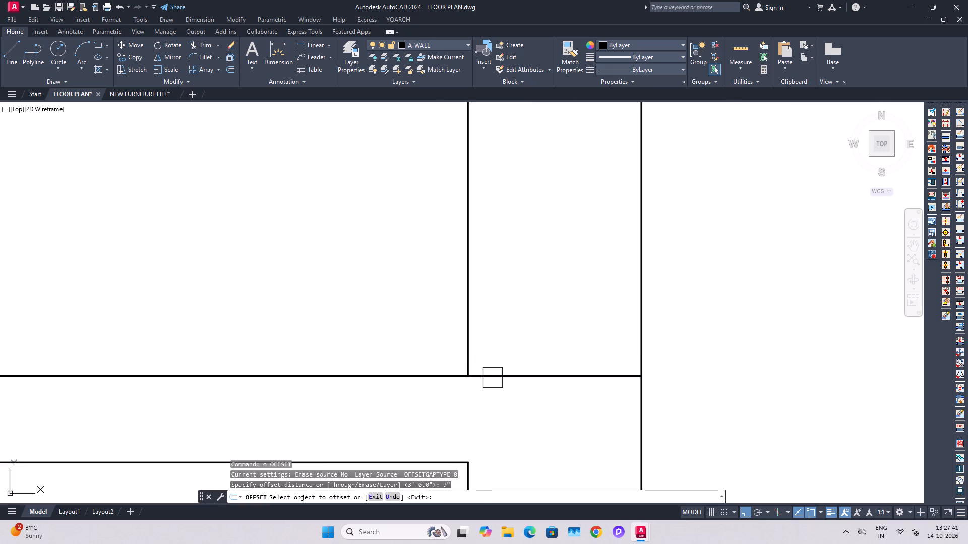
{"action": "left_click_drag", "start_coordinate": [496, 382], "coordinate": [497, 371]}
{"action": "left_click", "coordinate": [499, 335]}
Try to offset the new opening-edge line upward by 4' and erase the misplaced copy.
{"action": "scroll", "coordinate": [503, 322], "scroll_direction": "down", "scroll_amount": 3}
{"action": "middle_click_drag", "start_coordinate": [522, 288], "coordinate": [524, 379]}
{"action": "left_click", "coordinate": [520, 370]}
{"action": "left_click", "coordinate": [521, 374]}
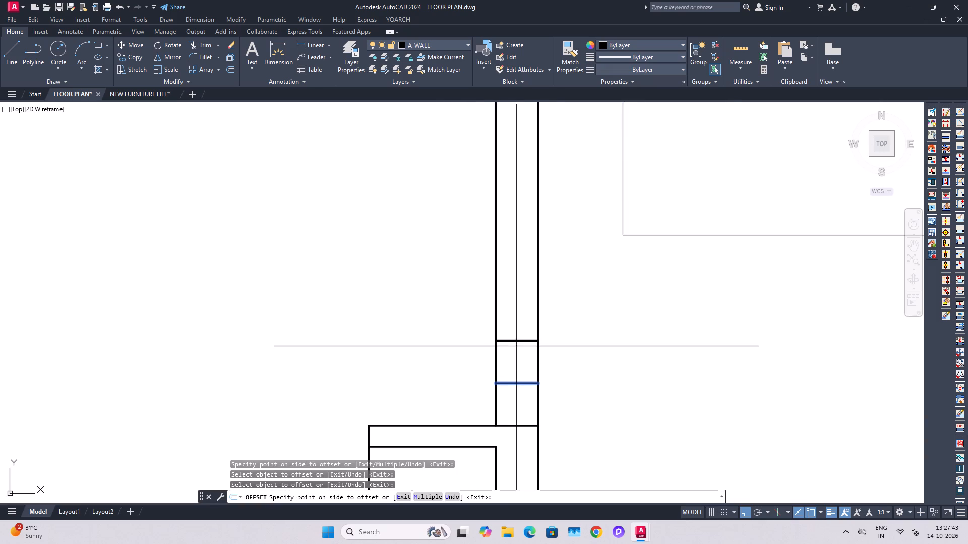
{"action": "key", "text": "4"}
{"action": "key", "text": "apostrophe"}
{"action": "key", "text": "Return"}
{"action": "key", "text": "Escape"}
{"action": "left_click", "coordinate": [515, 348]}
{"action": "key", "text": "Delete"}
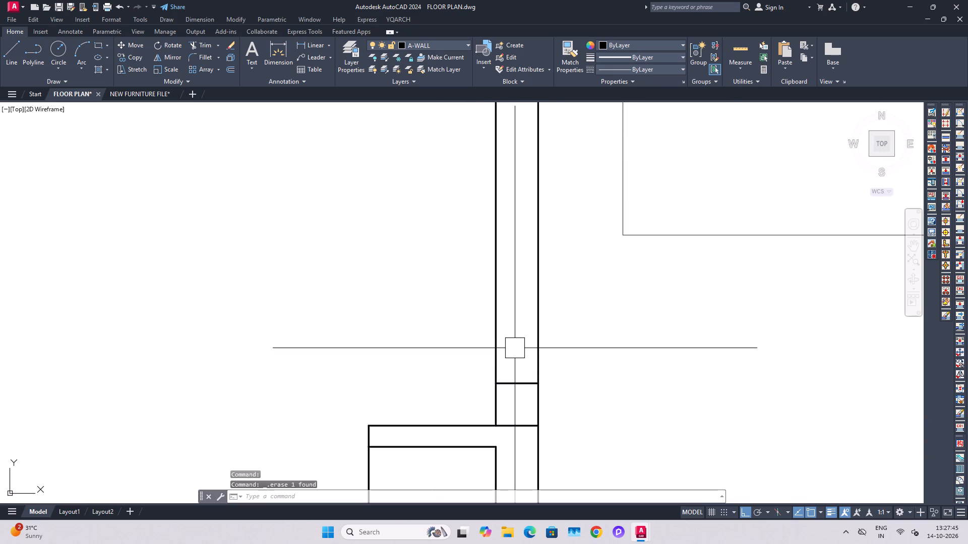
Offset the lower opening-edge line 4' up the wall to mark the upper edge of the window opening.
{"action": "type", "text": "io"}
{"action": "key", "text": "Escape"}
{"action": "key", "text": "Escape"}
{"action": "type", "text": "o 4'"}
{"action": "key", "text": "Return"}
{"action": "left_click_drag", "start_coordinate": [514, 383], "coordinate": [515, 373]}
{"action": "left_click", "coordinate": [515, 334]}
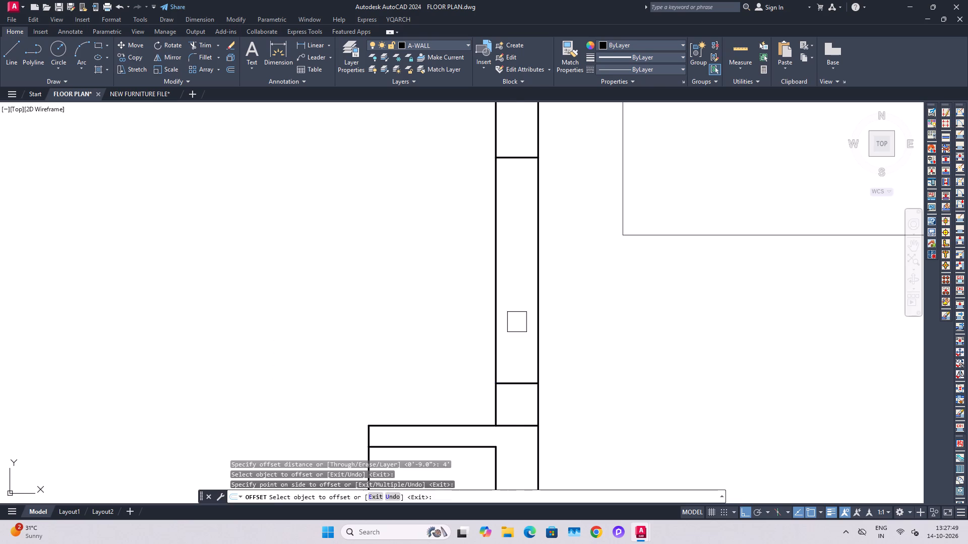
Trim both wall faces between the two opening-edge lines, and trim the leftover line at the shaft wall junction.
{"action": "key", "text": "Escape"}
{"action": "key", "text": "Escape"}
{"action": "key", "text": "t"}
{"action": "key", "text": "r"}
{"action": "key", "text": "space"}
{"action": "left_click", "coordinate": [594, 306]}
{"action": "left_click", "coordinate": [442, 307]}
{"action": "left_click", "coordinate": [516, 422]}
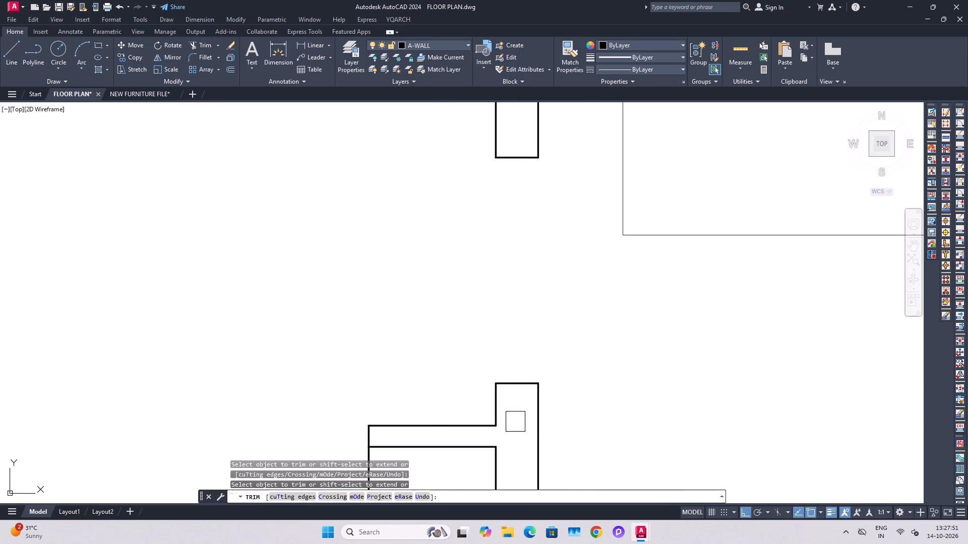
{"action": "scroll", "coordinate": [510, 329], "scroll_direction": "down", "scroll_amount": 3}
{"action": "key", "text": "Escape"}
{"action": "key", "text": "Escape"}
Copy the window in the lower-right bedroom's bottom wall to the lower corner of the new opening in the upper-left bedroom.
{"action": "middle_click_drag", "start_coordinate": [731, 328], "coordinate": [534, 299]}
{"action": "middle_click_drag", "start_coordinate": [763, 340], "coordinate": [489, 313]}
{"action": "middle_click_drag", "start_coordinate": [661, 365], "coordinate": [638, 284]}
{"action": "middle_click_drag", "start_coordinate": [655, 375], "coordinate": [644, 298]}
{"action": "middle_click_drag", "start_coordinate": [474, 408], "coordinate": [577, 400]}
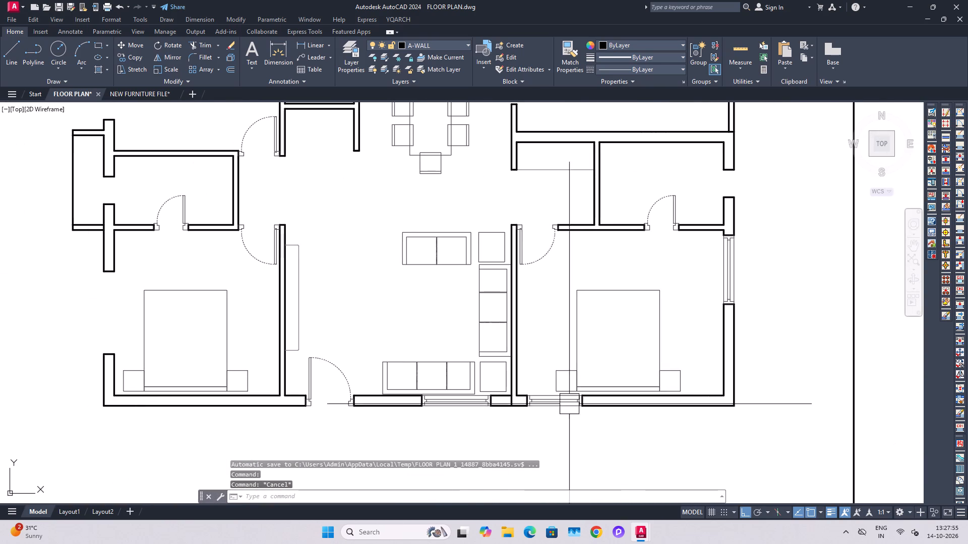
{"action": "left_click", "coordinate": [575, 411]}
{"action": "type", "text": "co"}
{"action": "key", "text": "space"}
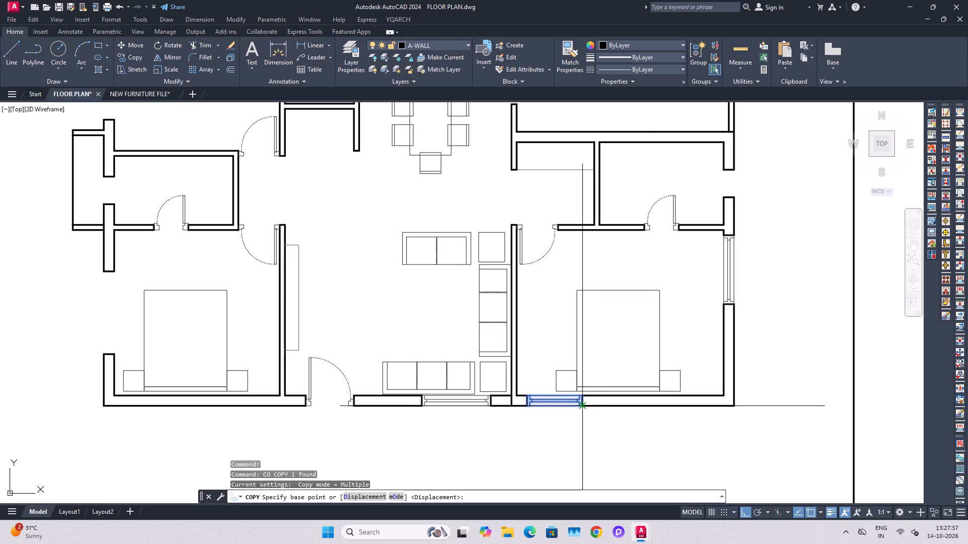
{"action": "left_click", "coordinate": [583, 409]}
{"action": "scroll", "coordinate": [581, 402], "scroll_direction": "down", "scroll_amount": 2}
{"action": "middle_click_drag", "start_coordinate": [516, 346], "coordinate": [650, 464]}
{"action": "scroll", "coordinate": [531, 410], "scroll_direction": "up", "scroll_amount": 2}
{"action": "left_click", "coordinate": [538, 412]}
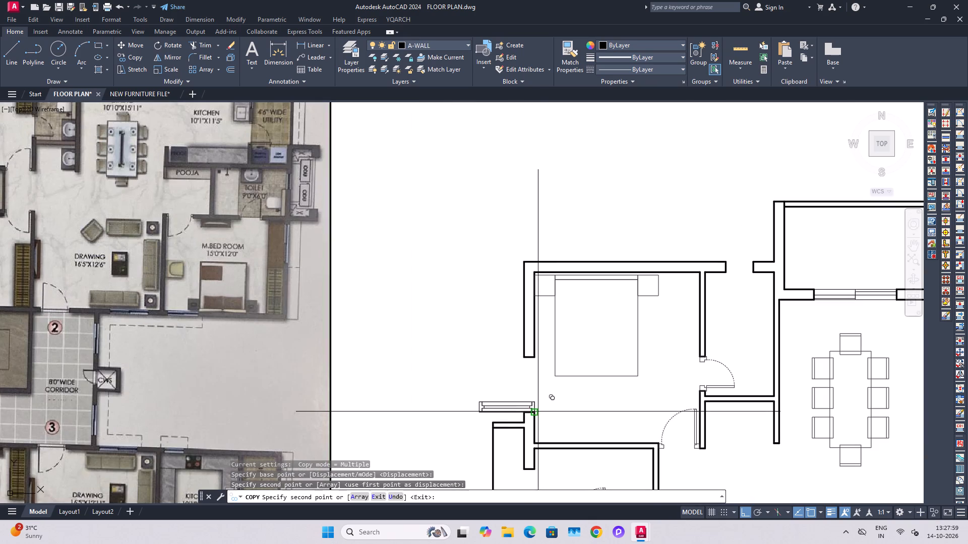
{"action": "key", "text": "Escape"}
{"action": "key", "text": "Escape"}
Rotate the copied window to vertical so it aligns with the upper-left bedroom's outer wall.
{"action": "left_click", "coordinate": [505, 403]}
{"action": "type", "text": "ro"}
{"action": "key", "text": "space"}
{"action": "left_click", "coordinate": [534, 380]}
{"action": "left_click", "coordinate": [542, 406]}
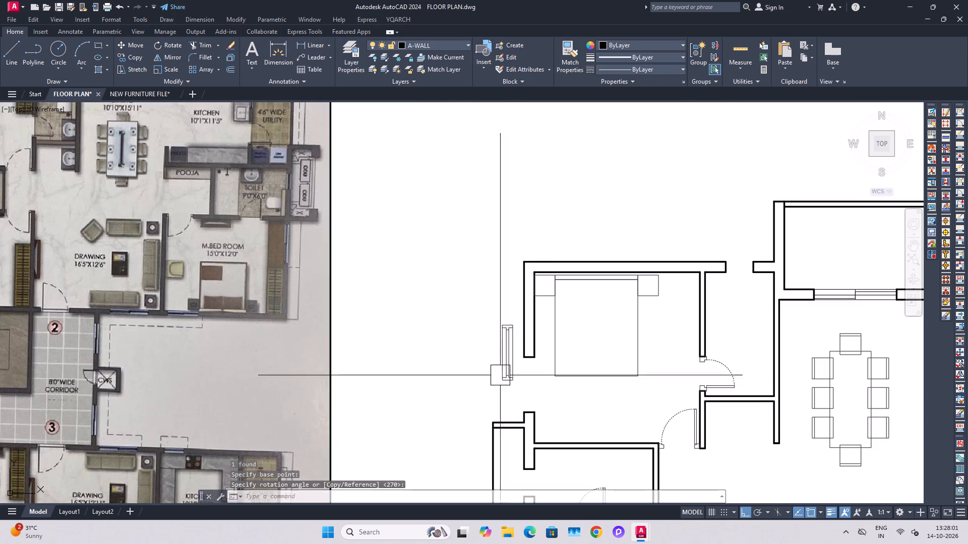
Move the rotated window by its lower corner into the new opening in the upper-left bedroom's outer wall.
{"action": "left_click", "coordinate": [497, 366]}
{"action": "key", "text": "m"}
{"action": "key", "text": "space"}
{"action": "scroll", "coordinate": [505, 385], "scroll_direction": "up", "scroll_amount": 3}
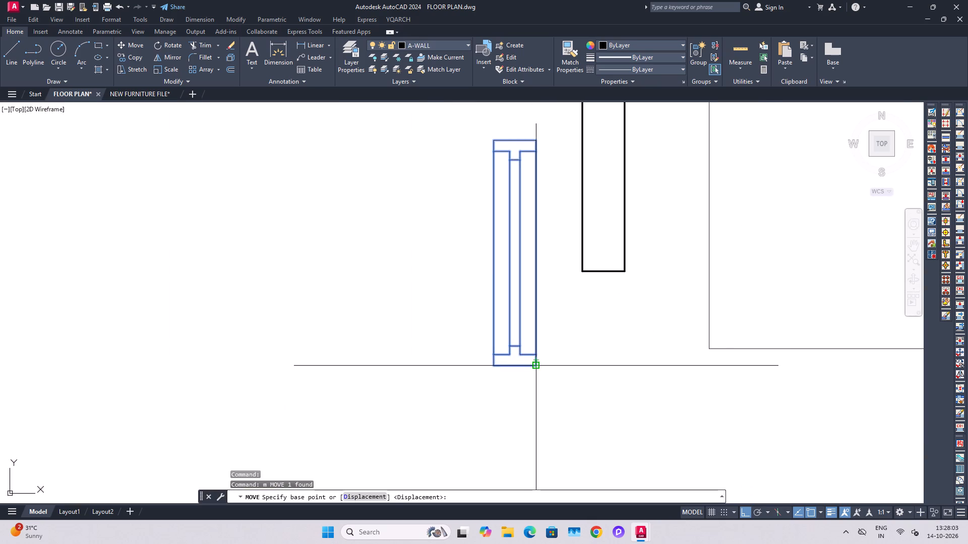
{"action": "left_click", "coordinate": [539, 367]}
{"action": "scroll", "coordinate": [547, 379], "scroll_direction": "down", "scroll_amount": 2}
{"action": "middle_click_drag", "start_coordinate": [560, 400], "coordinate": [556, 339]}
{"action": "left_click", "coordinate": [575, 370]}
{"action": "key", "text": "Escape"}
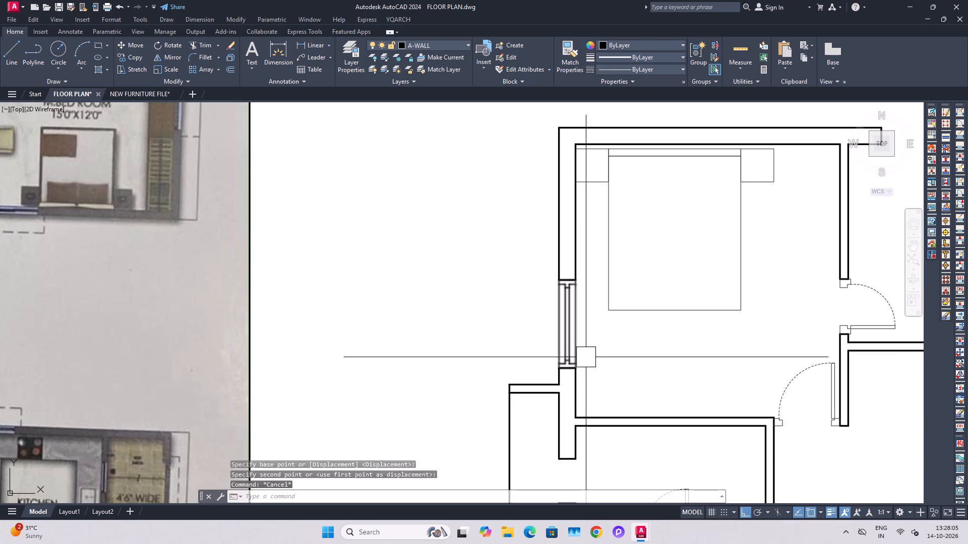
{"action": "key", "text": "Escape"}
Save the floor plan drawing.
{"action": "key", "text": "ctrl+s"}
Offset the inner face of the upper-left bedroom's right wall 2' into the room as the wardrobe front.
{"action": "scroll", "coordinate": [592, 353], "scroll_direction": "down", "scroll_amount": 1}
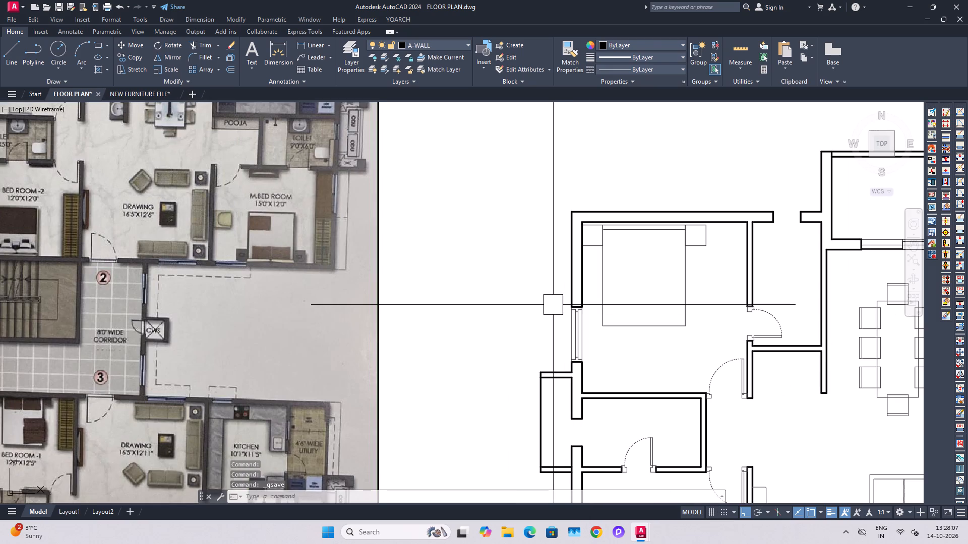
{"action": "middle_click_drag", "start_coordinate": [510, 349], "coordinate": [562, 409]}
{"action": "scroll", "coordinate": [547, 349], "scroll_direction": "down", "scroll_amount": 1}
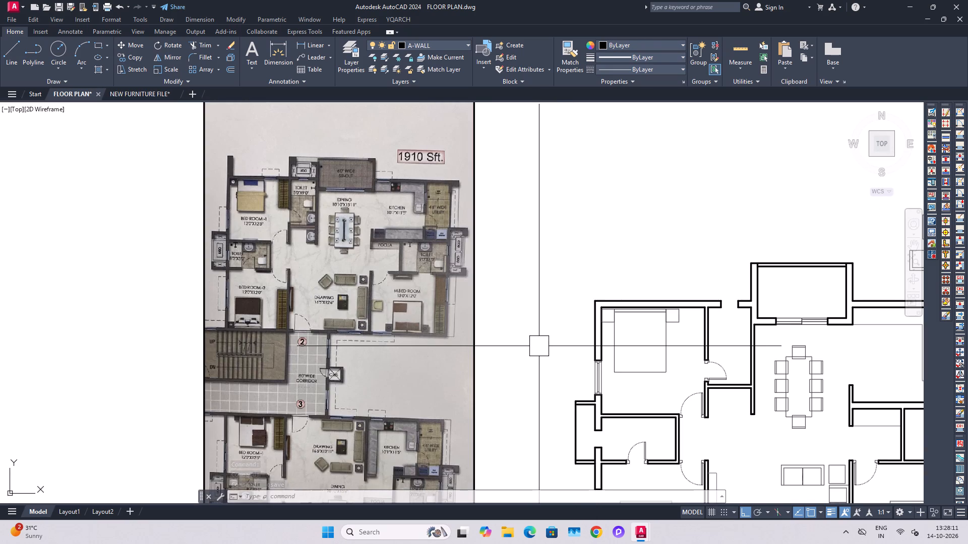
{"action": "middle_click_drag", "start_coordinate": [510, 347], "coordinate": [486, 331]}
{"action": "scroll", "coordinate": [670, 322], "scroll_direction": "up", "scroll_amount": 1}
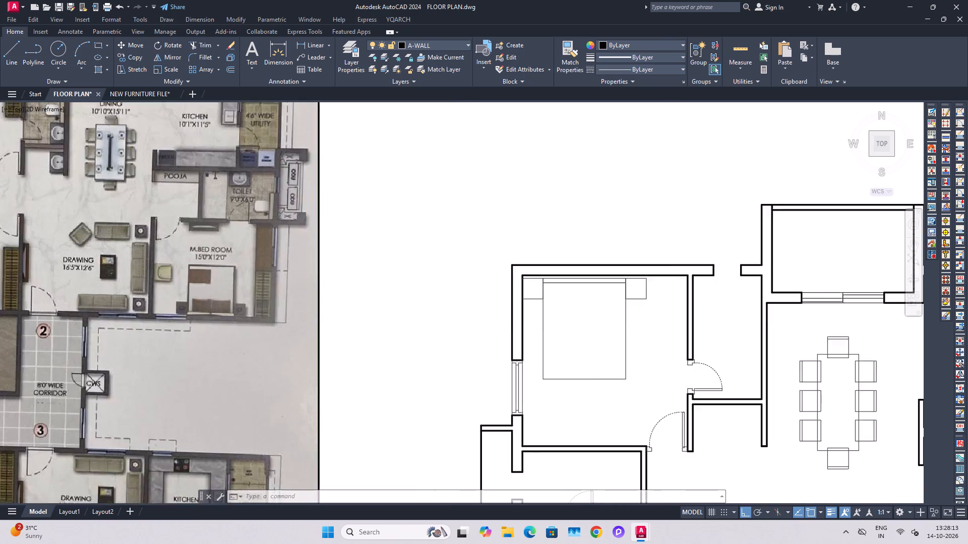
{"action": "scroll", "coordinate": [670, 322], "scroll_direction": "up", "scroll_amount": 1}
{"action": "key", "text": "Escape"}
{"action": "key", "text": "o"}
{"action": "key", "text": "space"}
{"action": "key", "text": "2"}
{"action": "key", "text": "apostrophe"}
{"action": "key", "text": "Return"}
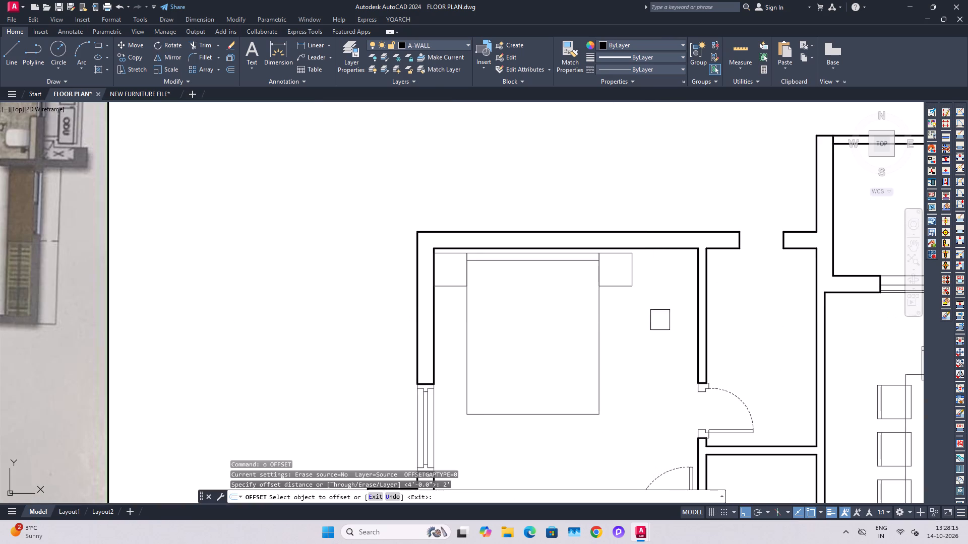
{"action": "left_click_drag", "start_coordinate": [692, 337], "coordinate": [677, 338]}
{"action": "left_click", "coordinate": [662, 341]}
{"action": "key", "text": "Escape"}
{"action": "key", "text": "Escape"}
Draw a line from the lower end of the wardrobe front to the wall end beside the door.
{"action": "type", "text": "l"}
{"action": "key", "text": "space"}
{"action": "scroll", "coordinate": [660, 374], "scroll_direction": "up", "scroll_amount": 1}
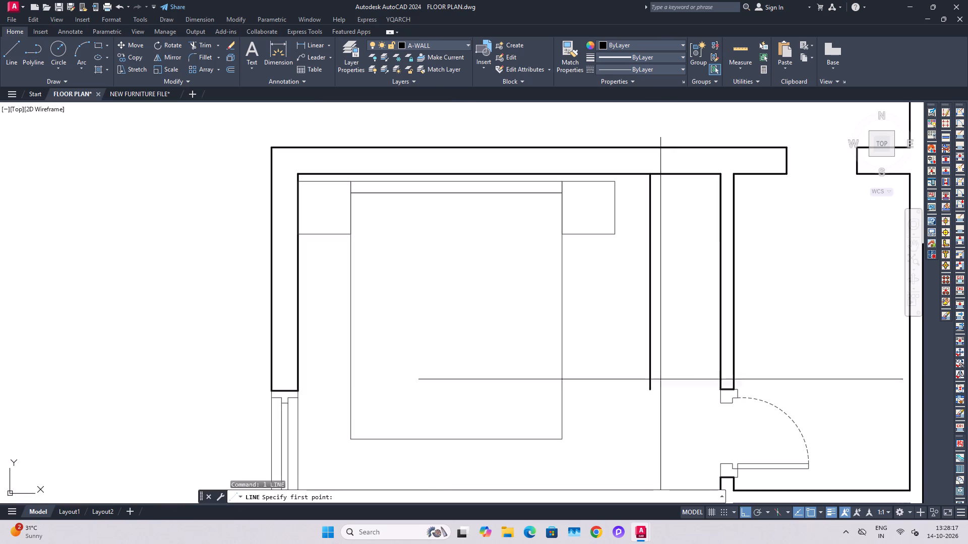
{"action": "left_click", "coordinate": [650, 393]}
{"action": "left_click", "coordinate": [720, 386]}
{"action": "key", "text": "Escape"}
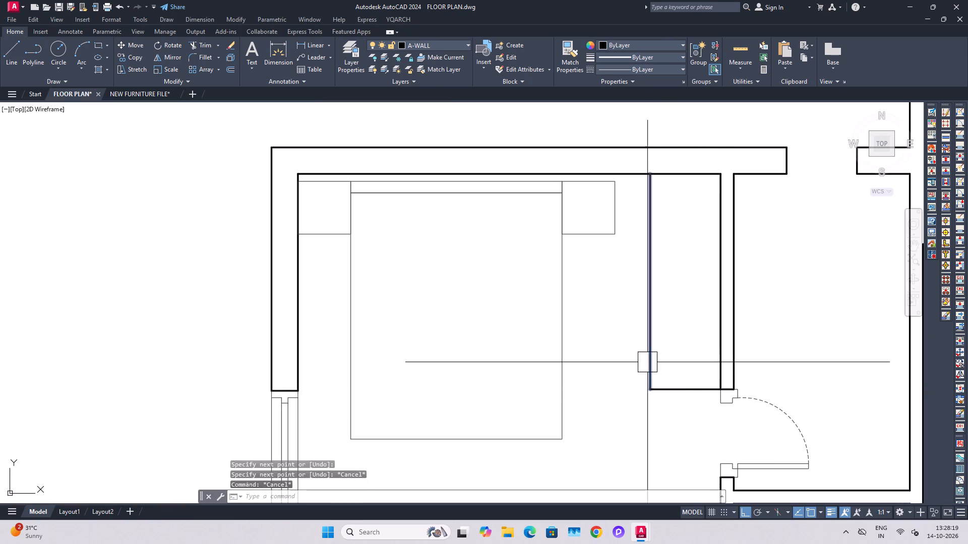
{"action": "key", "text": "Escape"}
Match the properties of the kitchen counter line onto the upper-left bedroom's wardrobe front and end lines.
{"action": "middle_click_drag", "start_coordinate": [684, 382], "coordinate": [638, 388]}
{"action": "key", "text": "h"}
{"action": "type", "text": "a"}
{"action": "key", "text": "space"}
{"action": "scroll", "coordinate": [593, 353], "scroll_direction": "down", "scroll_amount": 1}
{"action": "key", "text": "Escape"}
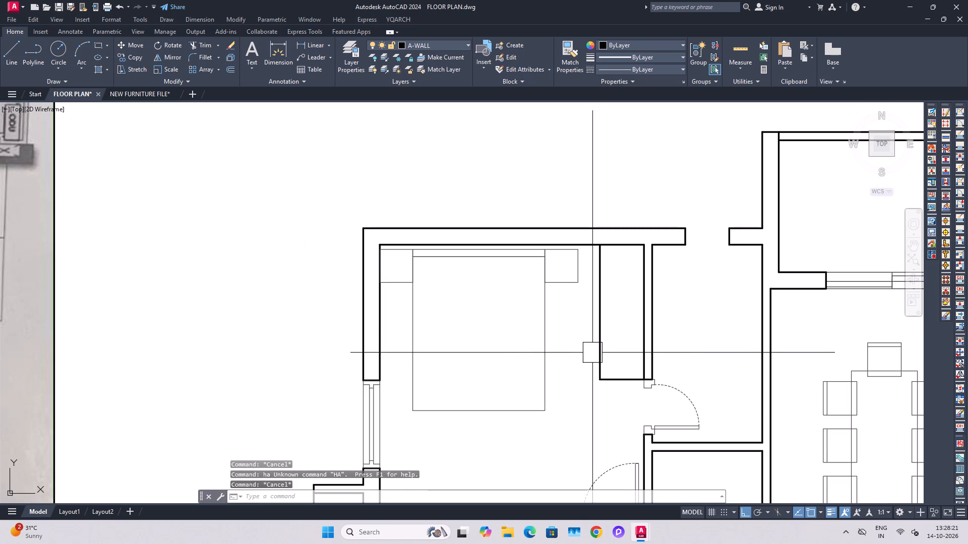
{"action": "type", "text": "ma"}
{"action": "key", "text": "space"}
{"action": "scroll", "coordinate": [591, 352], "scroll_direction": "down", "scroll_amount": 4}
{"action": "scroll", "coordinate": [725, 326], "scroll_direction": "up", "scroll_amount": 2}
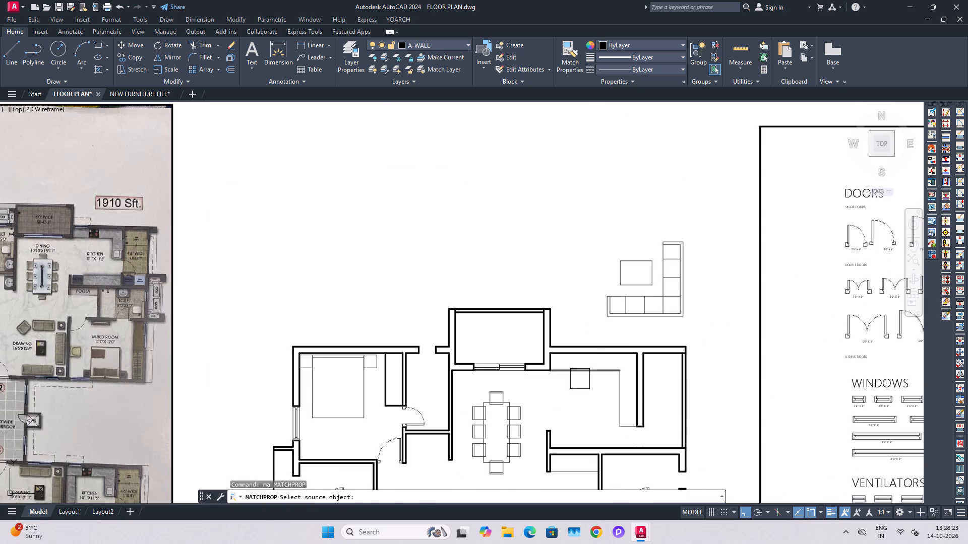
{"action": "left_click", "coordinate": [580, 379]}
{"action": "middle_click_drag", "start_coordinate": [579, 389], "coordinate": [777, 296]}
{"action": "scroll", "coordinate": [592, 344], "scroll_direction": "up", "scroll_amount": 2}
{"action": "left_click", "coordinate": [586, 267]}
{"action": "left_click", "coordinate": [577, 254]}
{"action": "key", "text": "Escape"}
Offset the inner face of the lower-right bedroom's outer wall, below the window, 2' into the room as a wardrobe front.
{"action": "scroll", "coordinate": [572, 255], "scroll_direction": "down", "scroll_amount": 3}
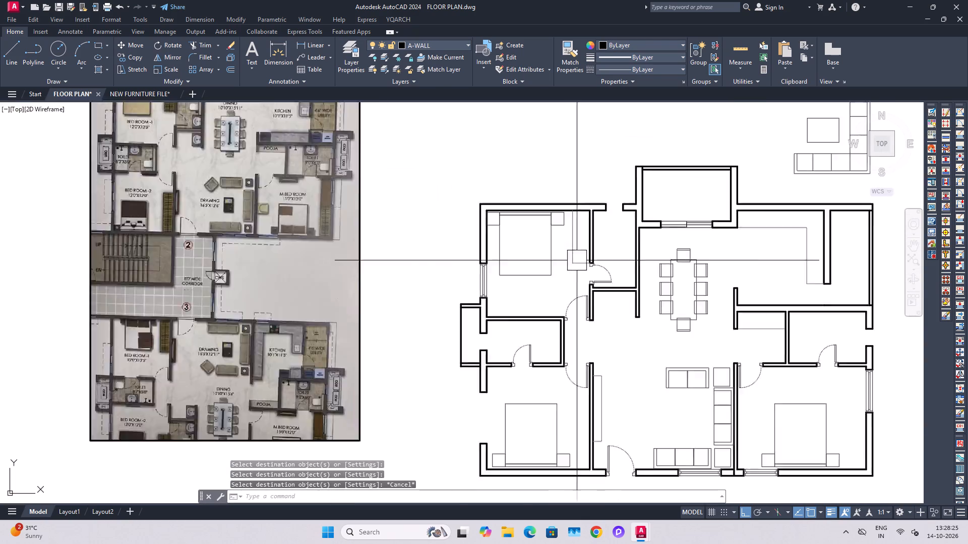
{"action": "middle_click_drag", "start_coordinate": [706, 392], "coordinate": [653, 325]}
{"action": "scroll", "coordinate": [689, 277], "scroll_direction": "up", "scroll_amount": 2}
{"action": "scroll", "coordinate": [695, 353], "scroll_direction": "down", "scroll_amount": 1}
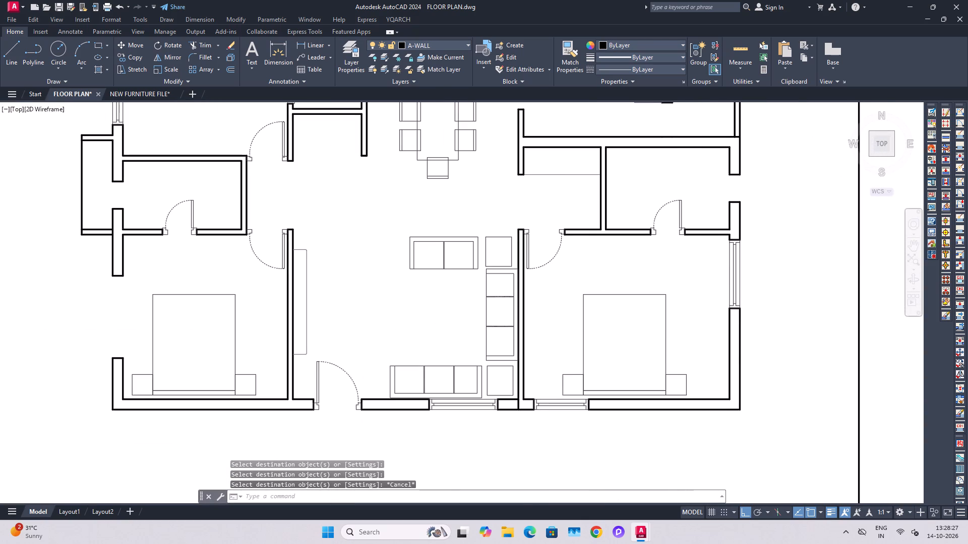
{"action": "middle_click_drag", "start_coordinate": [720, 360], "coordinate": [759, 370]}
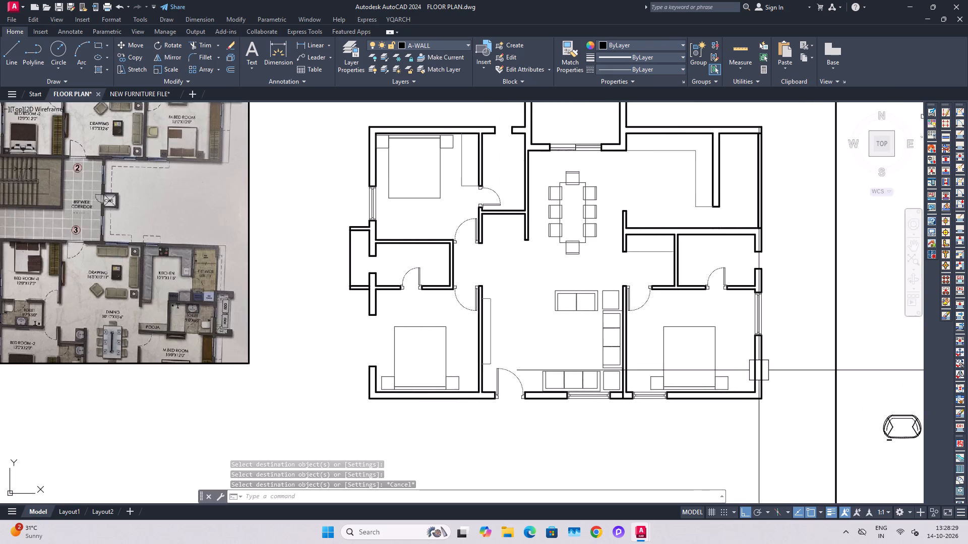
{"action": "middle_click_drag", "start_coordinate": [644, 368], "coordinate": [668, 371]}
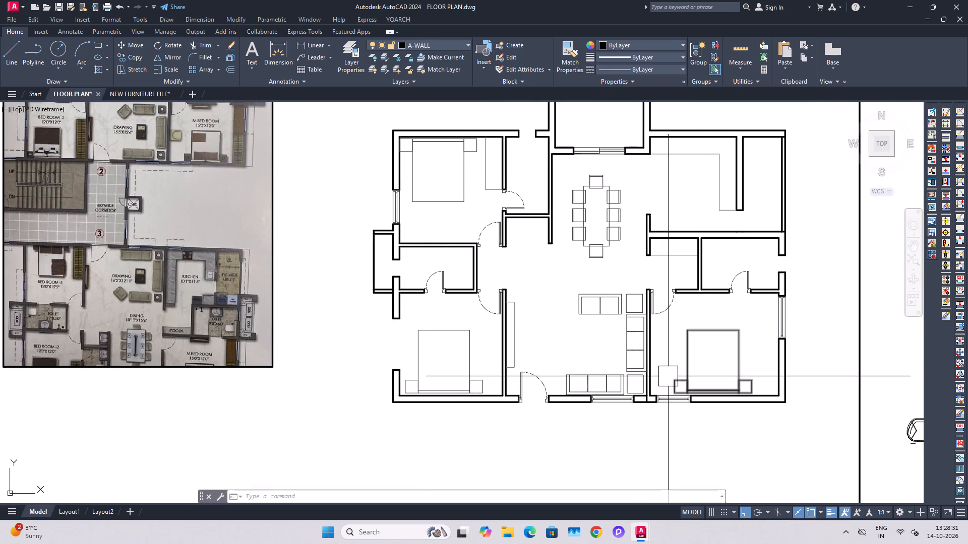
{"action": "scroll", "coordinate": [755, 369], "scroll_direction": "up", "scroll_amount": 1}
{"action": "key", "text": "o"}
{"action": "key", "text": "space"}
{"action": "key", "text": "2"}
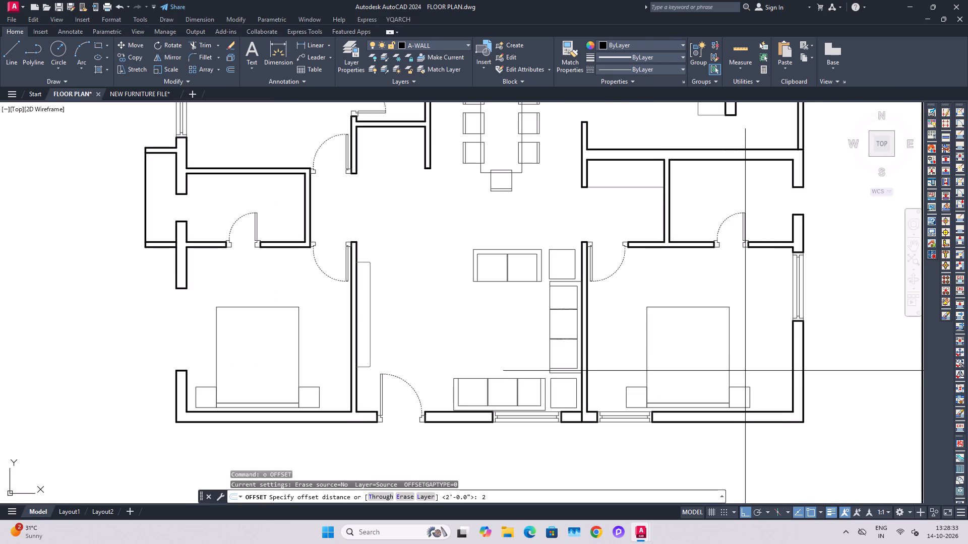
{"action": "key", "text": "apostrophe"}
{"action": "key", "text": "Return"}
{"action": "scroll", "coordinate": [779, 372], "scroll_direction": "up", "scroll_amount": 1}
{"action": "left_click_drag", "start_coordinate": [796, 364], "coordinate": [753, 363]}
{"action": "left_click", "coordinate": [738, 361]}
{"action": "key", "text": "Escape"}
{"action": "key", "text": "Escape"}
Extend the lower-right bedroom's wardrobe front line up to the room's top wall.
{"action": "key", "text": "e"}
{"action": "key", "text": "x"}
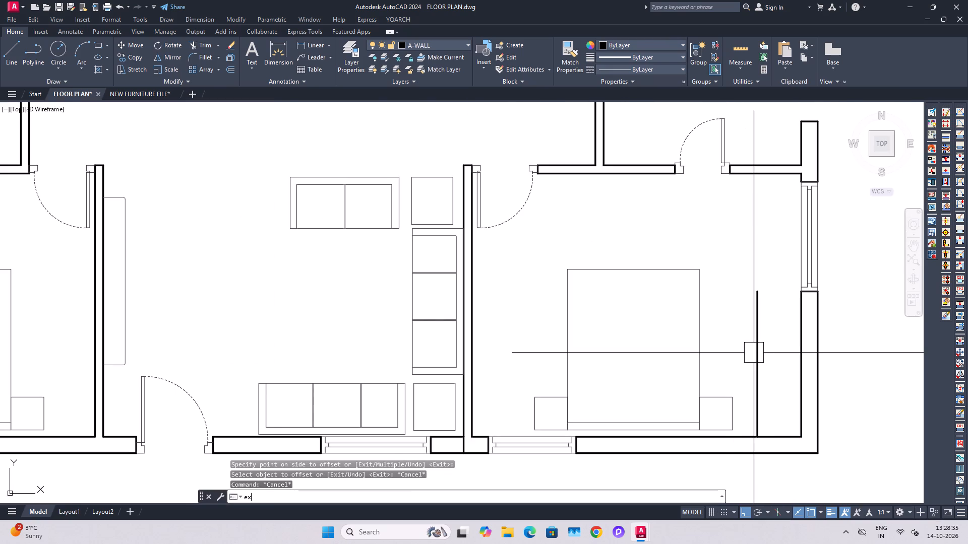
{"action": "key", "text": "space"}
{"action": "left_click", "coordinate": [758, 340]}
{"action": "key", "text": "Escape"}
Draw a line across the wardrobe from the window opening's lower inner corner to the wardrobe front in the lower-right bedroom.
{"action": "scroll", "coordinate": [755, 336], "scroll_direction": "down", "scroll_amount": 1}
{"action": "middle_click_drag", "start_coordinate": [749, 342], "coordinate": [700, 381]}
{"action": "key", "text": "l"}
{"action": "key", "text": "space"}
{"action": "scroll", "coordinate": [733, 350], "scroll_direction": "up", "scroll_amount": 2}
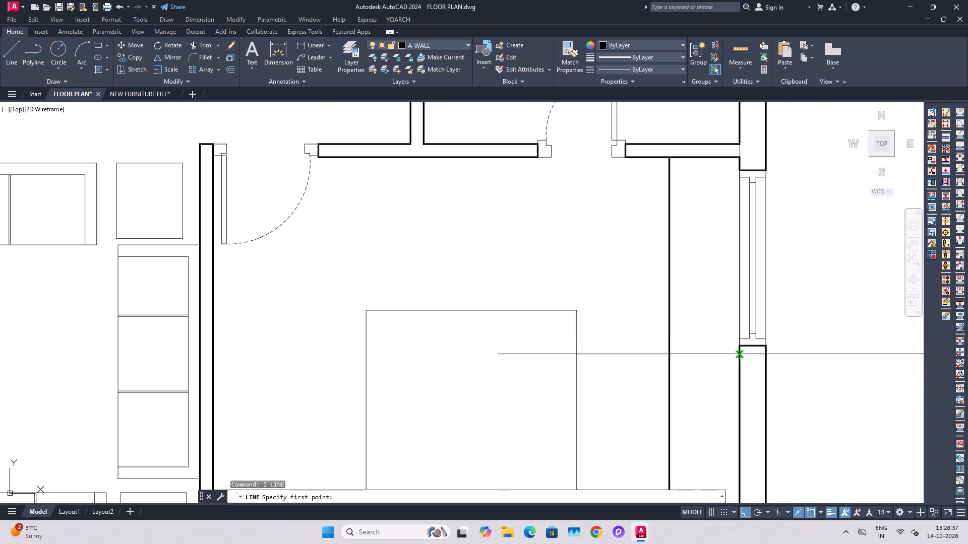
{"action": "left_click", "coordinate": [740, 349]}
{"action": "left_click", "coordinate": [670, 345]}
{"action": "key", "text": "Escape"}
{"action": "scroll", "coordinate": [688, 348], "scroll_direction": "down", "scroll_amount": 2}
Match the properties of the kitchen counter line onto the lower-right bedroom's wardrobe front and cross line.
{"action": "key", "text": "m"}
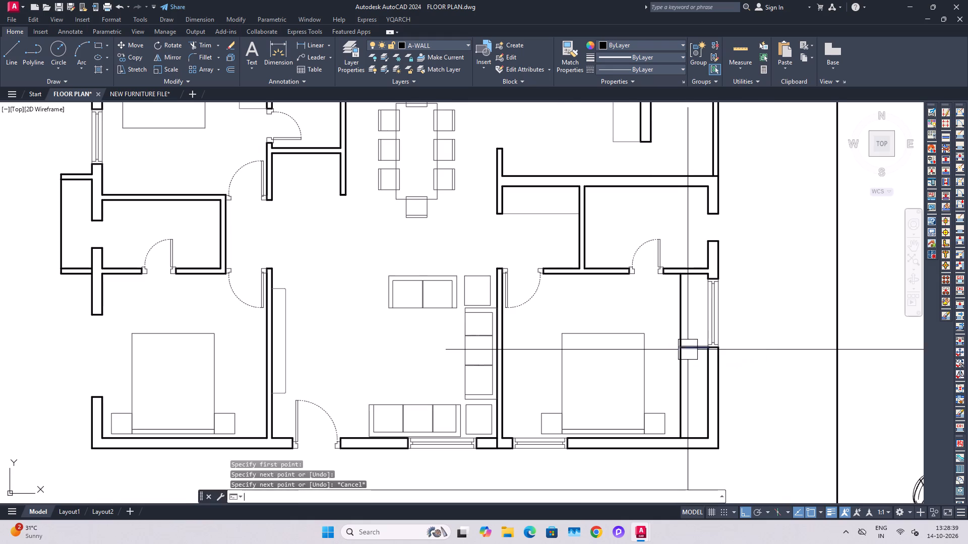
{"action": "key", "text": "a"}
{"action": "key", "text": "space"}
{"action": "scroll", "coordinate": [689, 346], "scroll_direction": "down", "scroll_amount": 1}
{"action": "middle_click_drag", "start_coordinate": [656, 256], "coordinate": [677, 406]}
{"action": "key", "text": "Escape"}
{"action": "left_click", "coordinate": [664, 336]}
{"action": "middle_click_drag", "start_coordinate": [672, 386], "coordinate": [716, 252]}
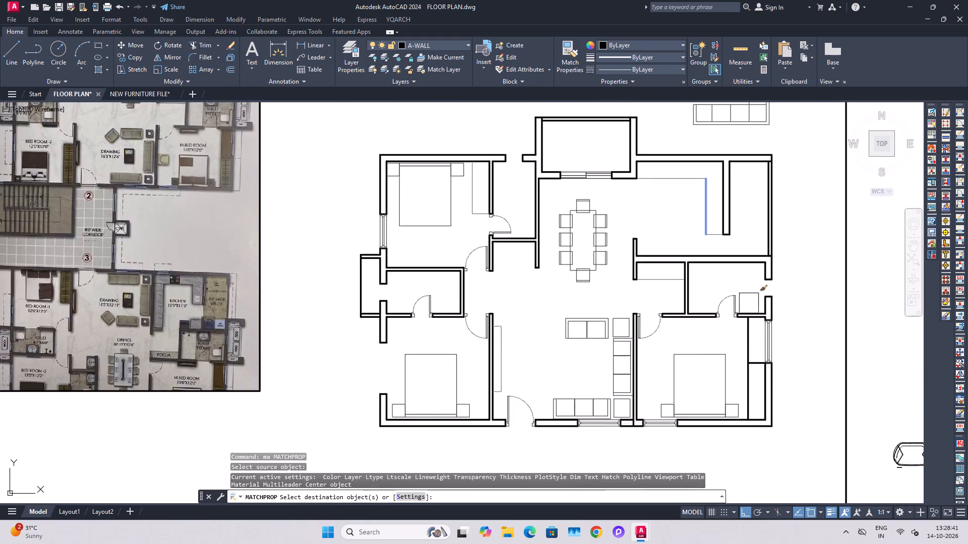
{"action": "scroll", "coordinate": [770, 381], "scroll_direction": "up", "scroll_amount": 2}
{"action": "left_click_drag", "start_coordinate": [716, 395], "coordinate": [717, 390]}
{"action": "left_click", "coordinate": [724, 339]}
{"action": "key", "text": "Escape"}
{"action": "key", "text": "Escape"}
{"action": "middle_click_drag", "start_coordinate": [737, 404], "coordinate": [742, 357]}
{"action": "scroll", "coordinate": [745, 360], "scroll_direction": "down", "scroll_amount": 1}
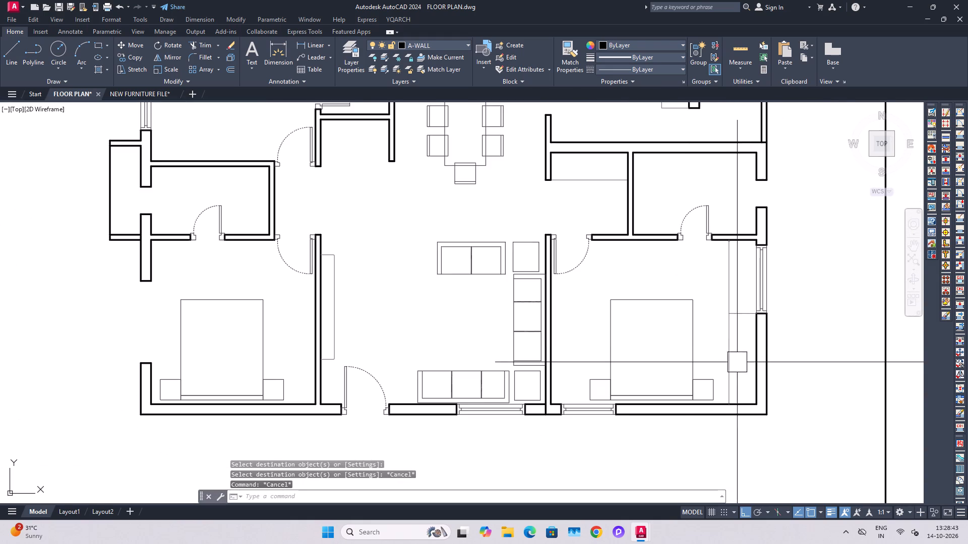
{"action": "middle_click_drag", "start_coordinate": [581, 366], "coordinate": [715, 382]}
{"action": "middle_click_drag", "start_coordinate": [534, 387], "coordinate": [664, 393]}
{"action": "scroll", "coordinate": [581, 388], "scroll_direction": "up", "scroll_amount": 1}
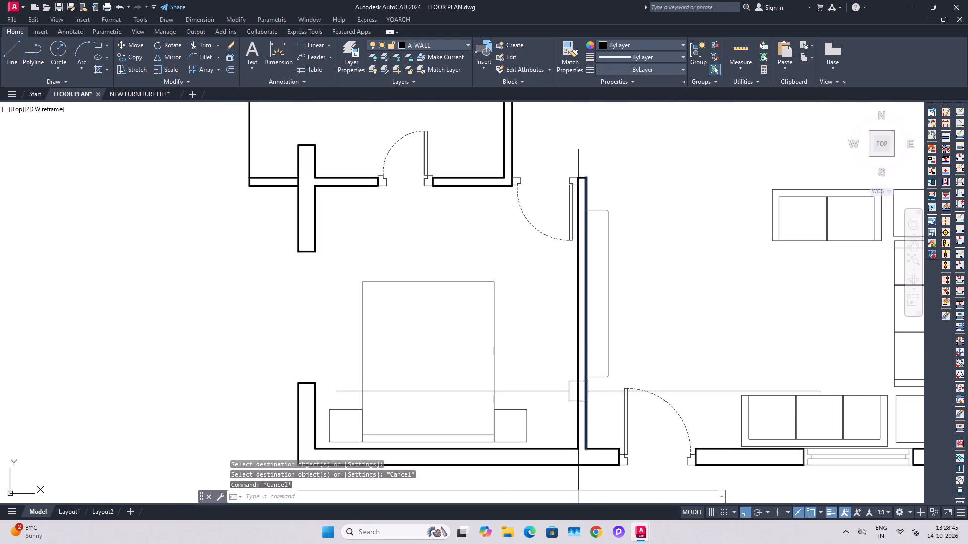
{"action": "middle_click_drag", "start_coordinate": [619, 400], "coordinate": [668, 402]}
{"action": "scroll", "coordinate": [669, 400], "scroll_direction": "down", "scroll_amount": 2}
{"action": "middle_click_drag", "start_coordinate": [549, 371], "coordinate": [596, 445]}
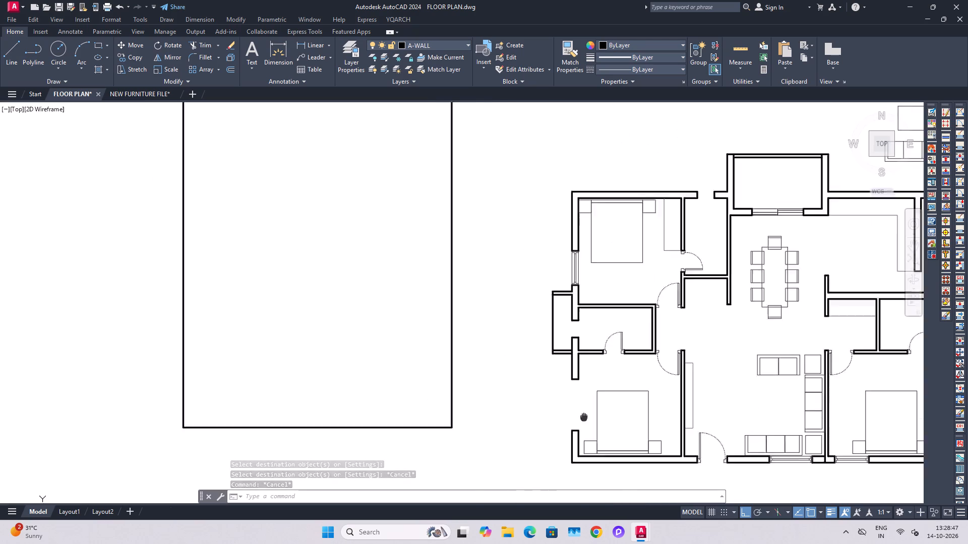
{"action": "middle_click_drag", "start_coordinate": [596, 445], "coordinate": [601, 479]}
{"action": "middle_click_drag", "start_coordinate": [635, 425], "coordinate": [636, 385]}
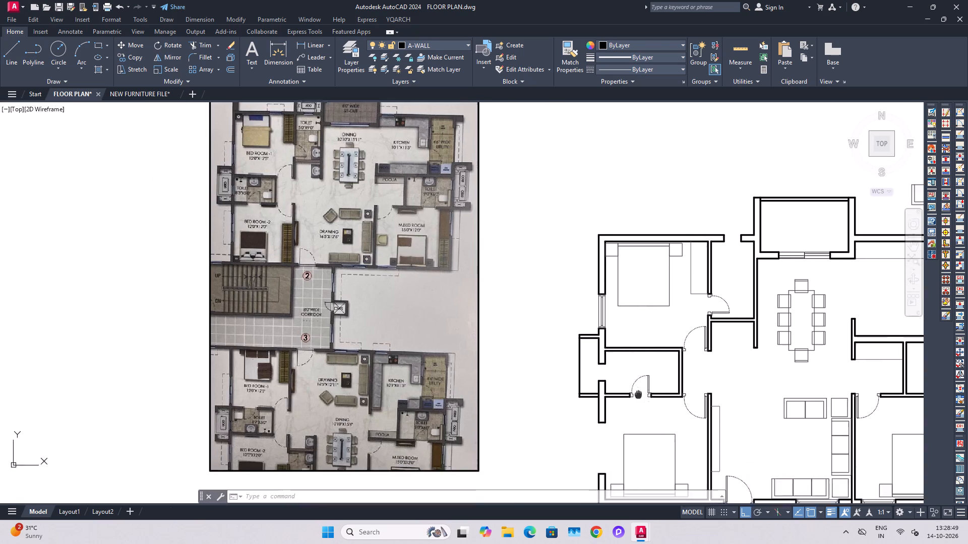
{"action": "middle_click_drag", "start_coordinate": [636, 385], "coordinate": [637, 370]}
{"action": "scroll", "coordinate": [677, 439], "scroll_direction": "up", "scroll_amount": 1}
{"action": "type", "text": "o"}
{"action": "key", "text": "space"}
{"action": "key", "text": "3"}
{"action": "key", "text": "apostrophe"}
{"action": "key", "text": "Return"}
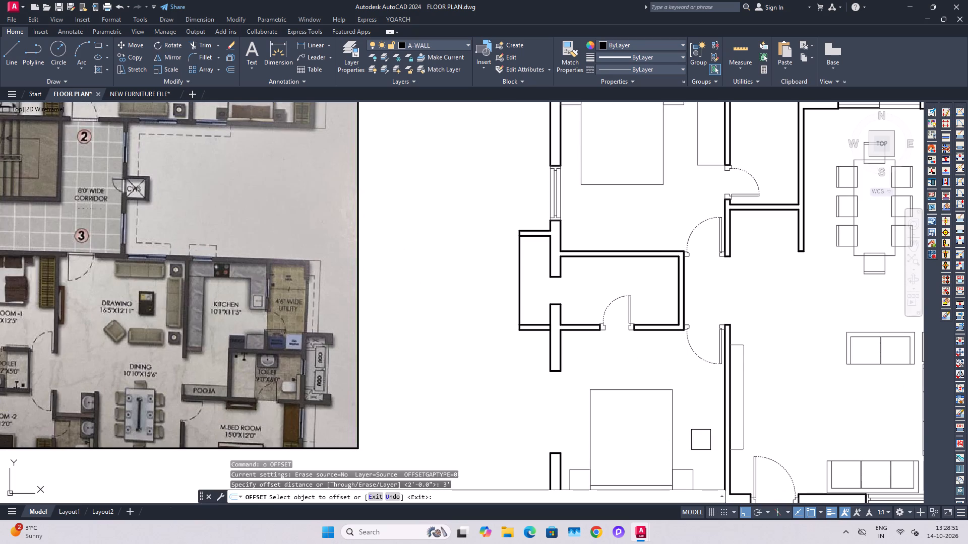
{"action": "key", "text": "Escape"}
Offset the inner face of the wall between the lower-left bedroom and the drawing room 2' into the bedroom as a wardrobe front.
{"action": "key", "text": "o"}
{"action": "key", "text": "space"}
{"action": "key", "text": "2"}
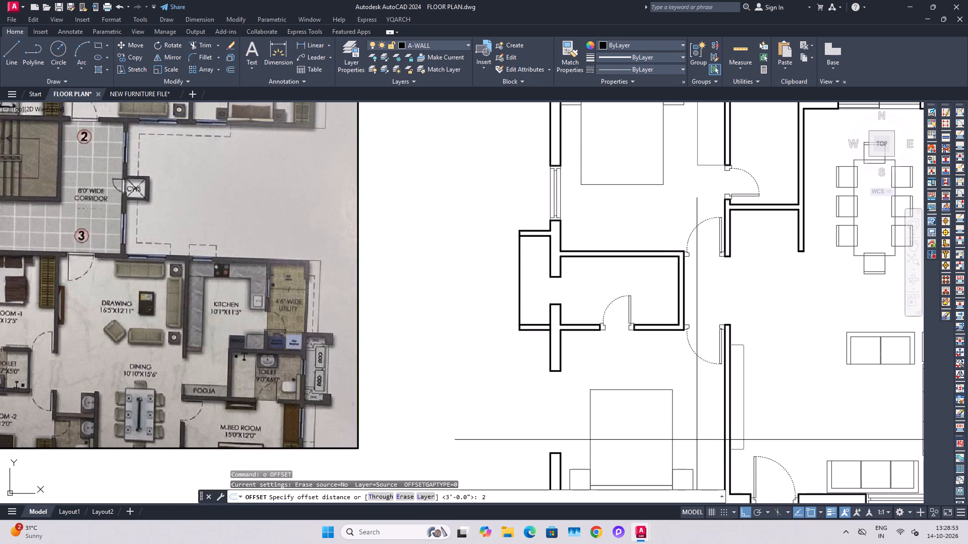
{"action": "key", "text": "apostrophe"}
{"action": "key", "text": "Return"}
{"action": "left_click", "coordinate": [719, 449]}
{"action": "left_click", "coordinate": [711, 447]}
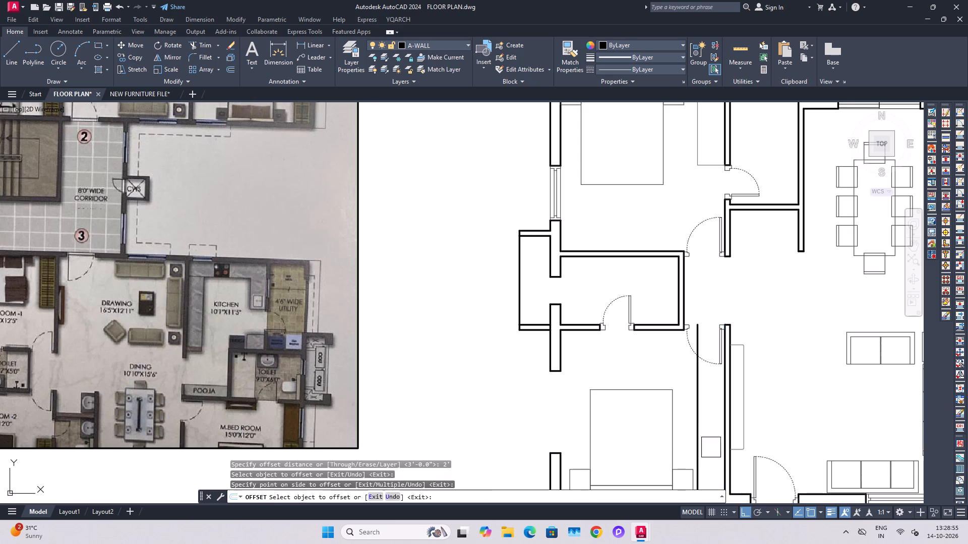
{"action": "middle_click_drag", "start_coordinate": [704, 451], "coordinate": [729, 395]}
{"action": "key", "text": "Escape"}
{"action": "key", "text": "Escape"}
Move the lower-left bedroom's bed with side tables horizontally until its side table touches the inner face of the outer window wall.
{"action": "left_click", "coordinate": [665, 429]}
{"action": "scroll", "coordinate": [625, 429], "scroll_direction": "up", "scroll_amount": 3}
{"action": "key", "text": "m"}
{"action": "key", "text": "space"}
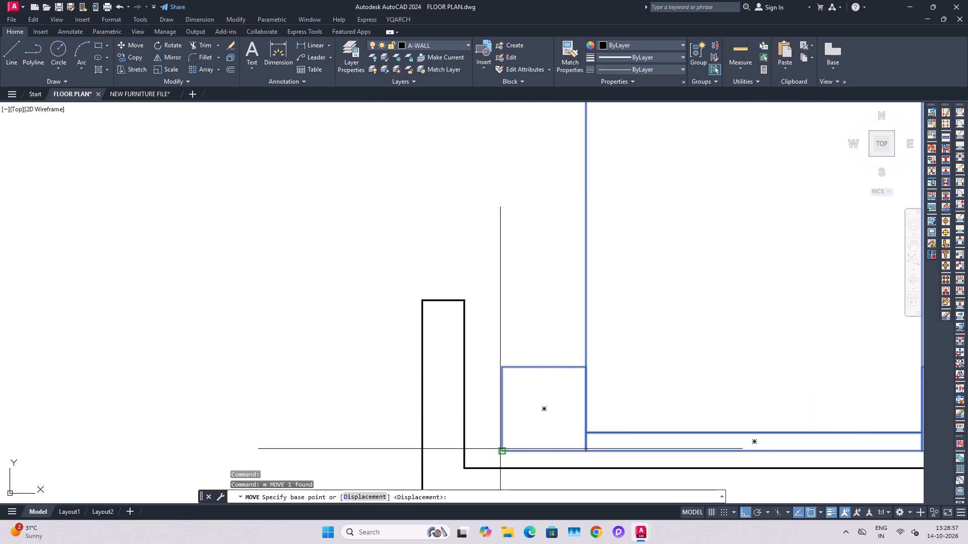
{"action": "left_click", "coordinate": [498, 450]}
{"action": "left_click", "coordinate": [464, 452]}
{"action": "scroll", "coordinate": [510, 422], "scroll_direction": "down", "scroll_amount": 2}
{"action": "scroll", "coordinate": [656, 403], "scroll_direction": "down", "scroll_amount": 1}
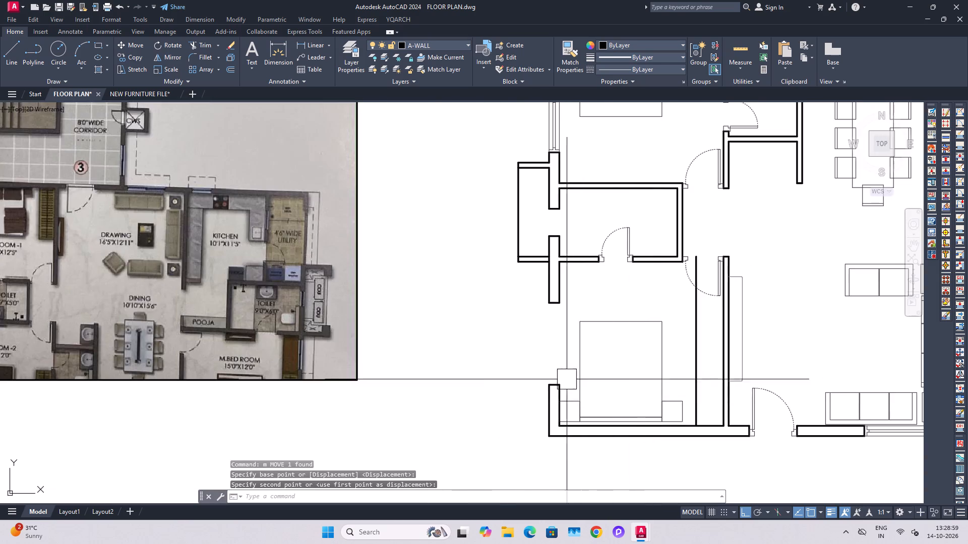
Measure the lower-left bedroom's clear width between its side walls with a temporary linear dimension and delete that dimension.
{"action": "scroll", "coordinate": [529, 373], "scroll_direction": "down", "scroll_amount": 2}
{"action": "scroll", "coordinate": [327, 222], "scroll_direction": "up", "scroll_amount": 2}
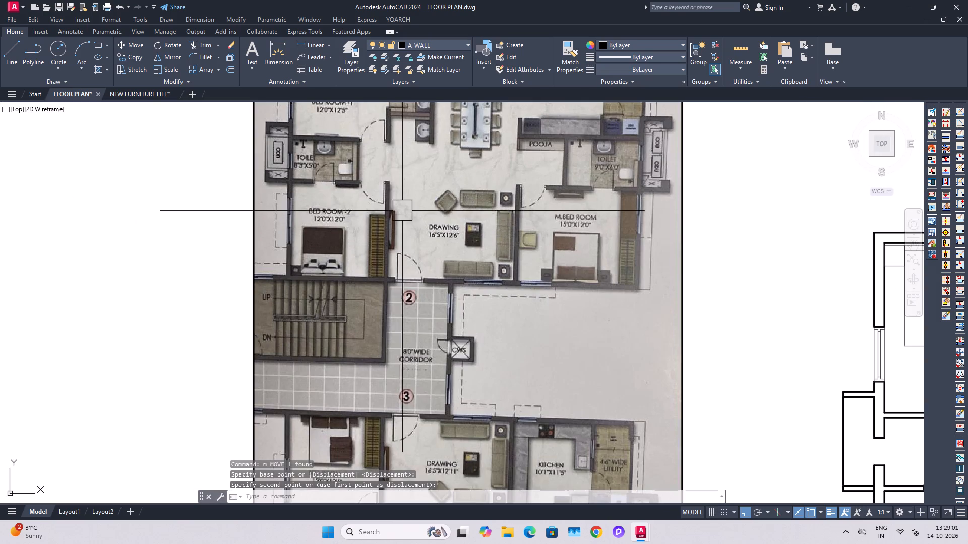
{"action": "scroll", "coordinate": [336, 216], "scroll_direction": "down", "scroll_amount": 1}
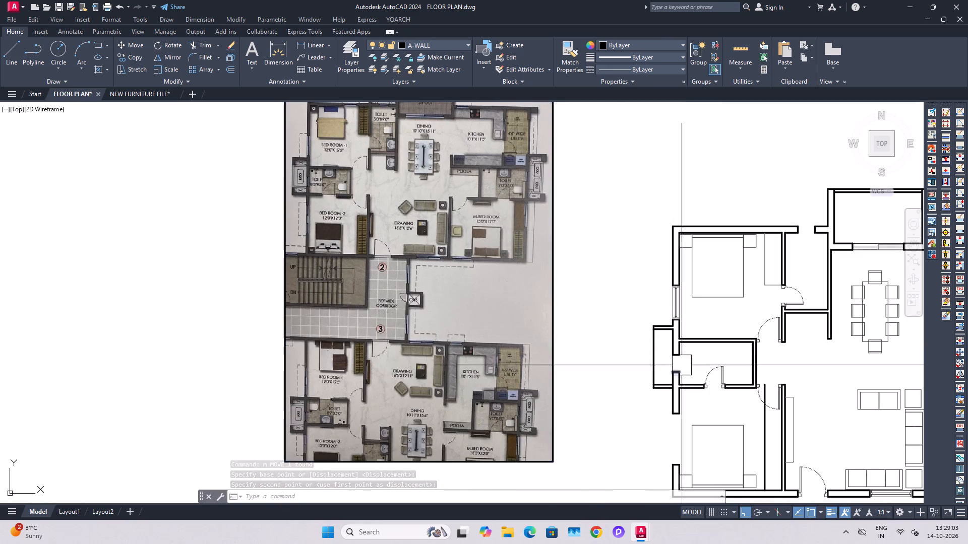
{"action": "middle_click_drag", "start_coordinate": [677, 367], "coordinate": [595, 311]}
{"action": "left_click", "coordinate": [312, 49]}
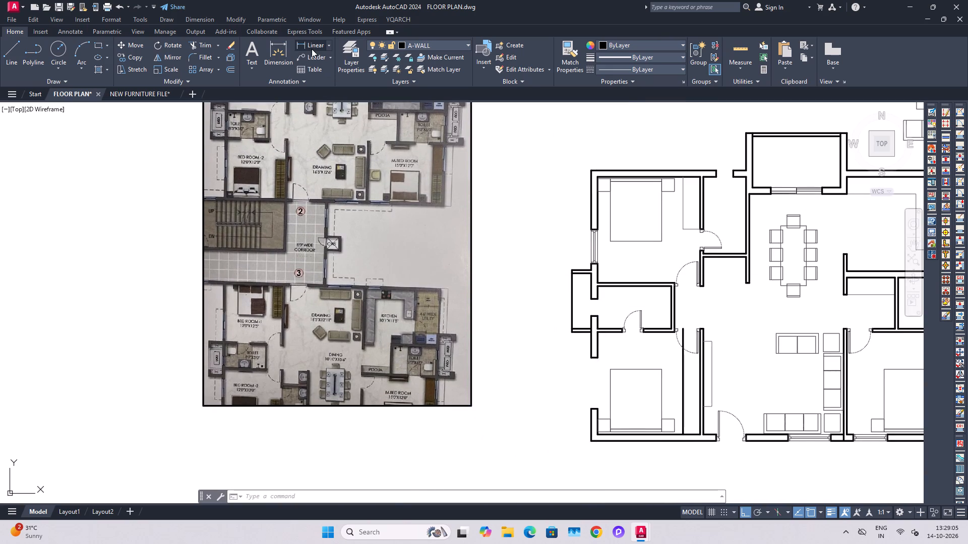
{"action": "scroll", "coordinate": [627, 428], "scroll_direction": "up", "scroll_amount": 2}
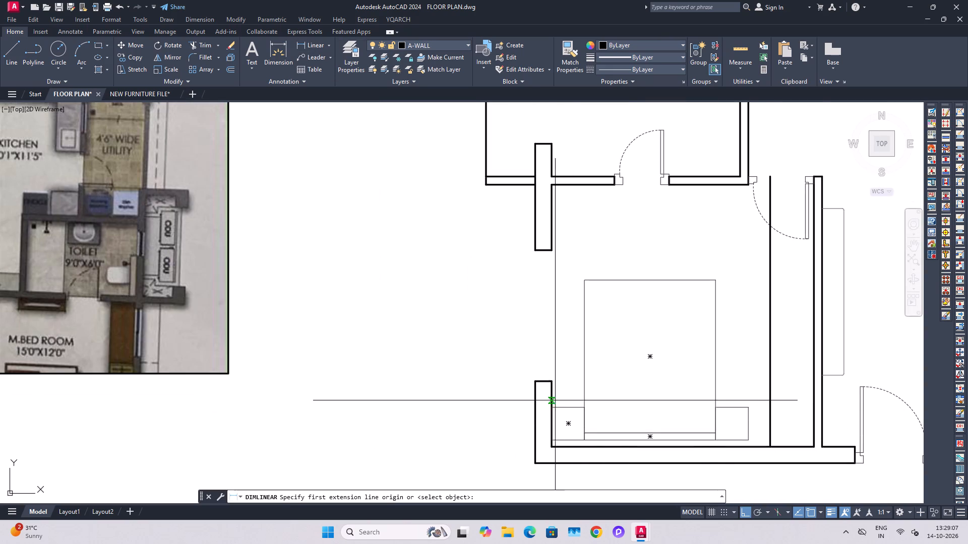
{"action": "left_click", "coordinate": [553, 398]}
{"action": "left_click", "coordinate": [810, 397]}
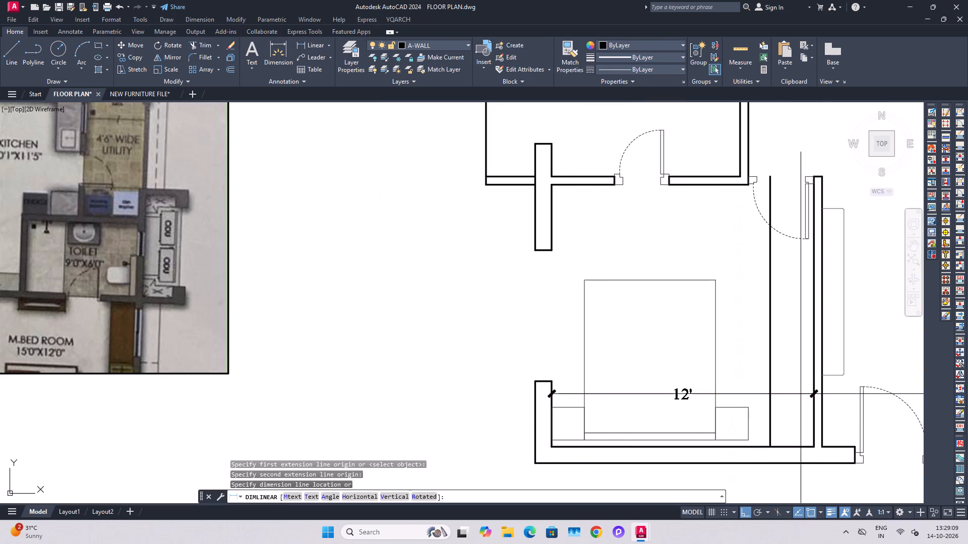
{"action": "left_click", "coordinate": [795, 391]}
{"action": "left_click", "coordinate": [783, 387]}
{"action": "key", "text": "Delete"}
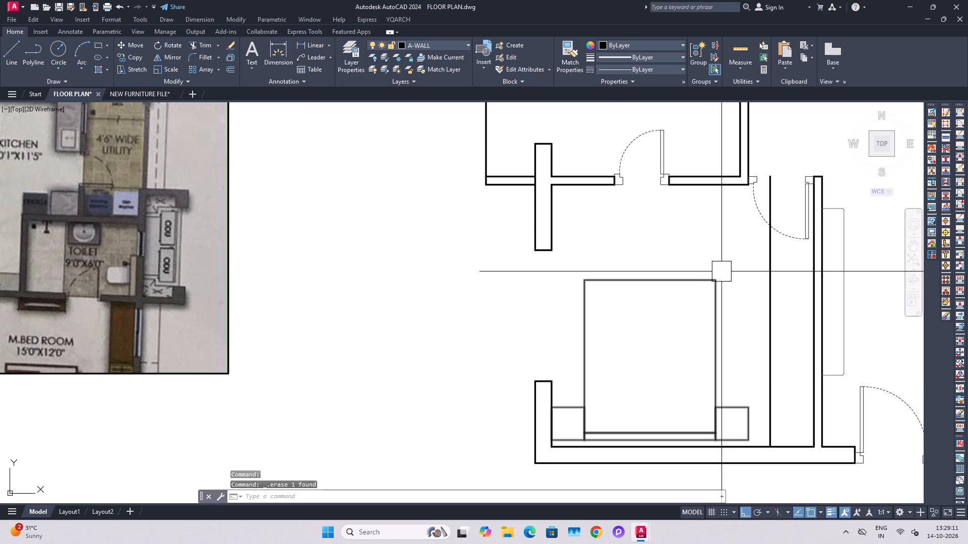
Dimension the overall length and the width of the bed in the lower-left bedroom.
{"action": "scroll", "coordinate": [715, 272], "scroll_direction": "down", "scroll_amount": 1}
{"action": "left_click", "coordinate": [312, 49]}
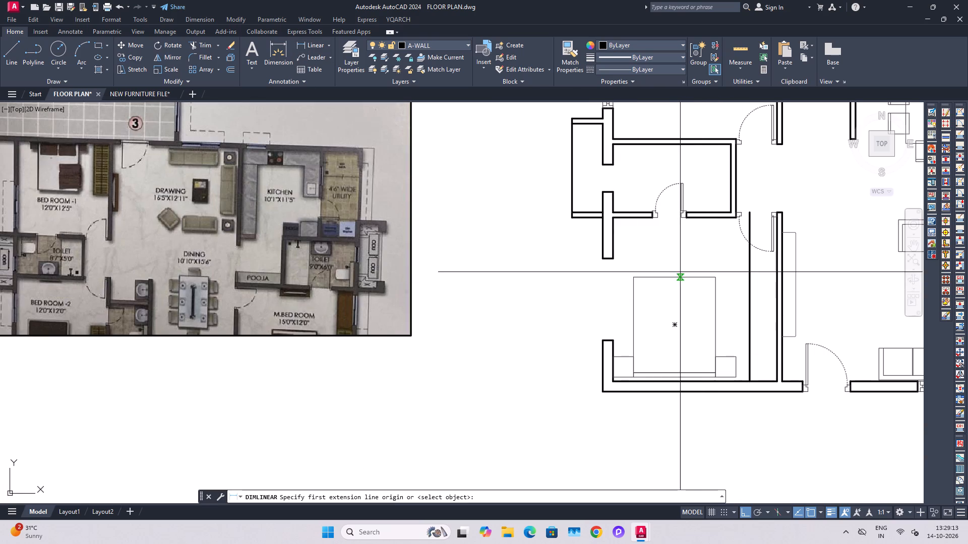
{"action": "left_click", "coordinate": [680, 272]}
{"action": "scroll", "coordinate": [687, 380], "scroll_direction": "up", "scroll_amount": 3}
{"action": "left_click", "coordinate": [667, 373]}
{"action": "left_click", "coordinate": [656, 345]}
{"action": "scroll", "coordinate": [643, 322], "scroll_direction": "down", "scroll_amount": 1}
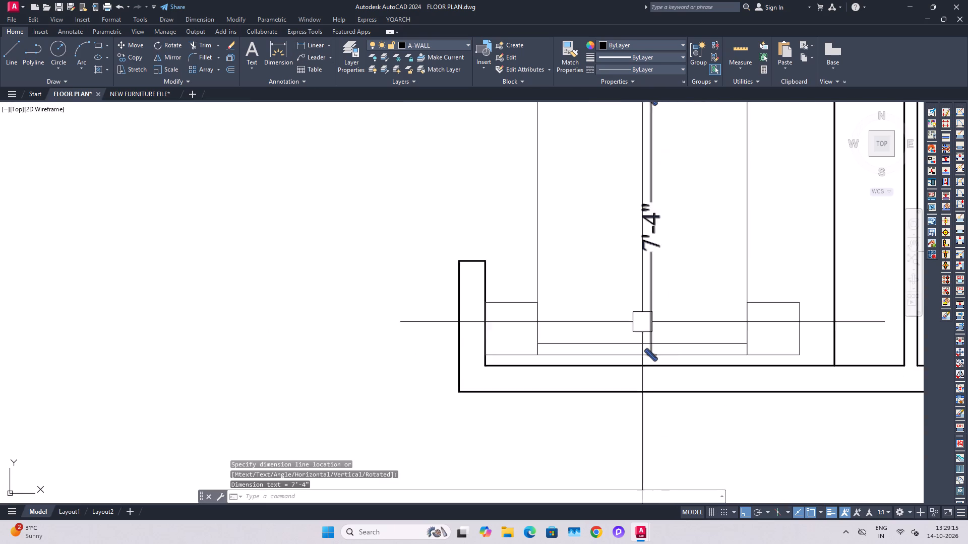
{"action": "middle_click_drag", "start_coordinate": [665, 236], "coordinate": [665, 302]}
{"action": "left_click", "coordinate": [296, 46]}
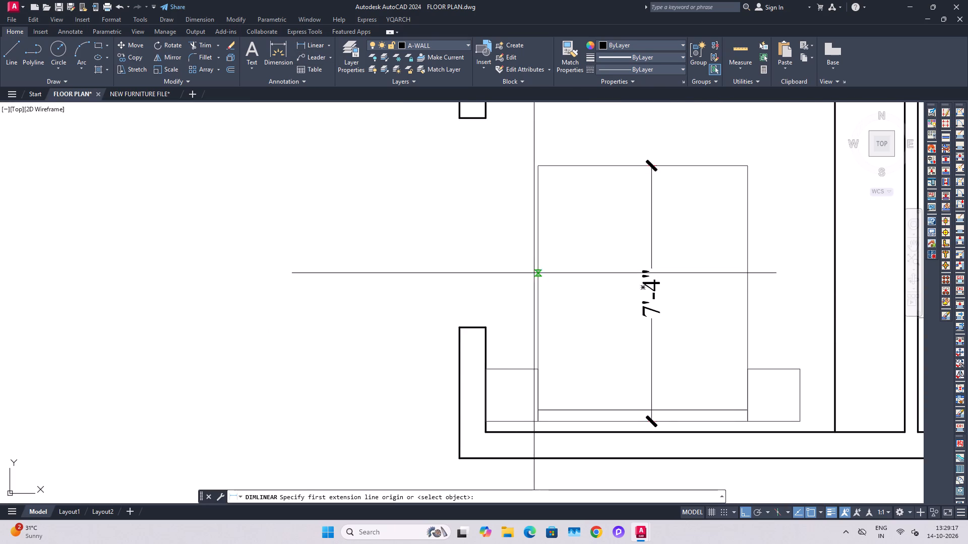
{"action": "left_click", "coordinate": [534, 273]}
{"action": "left_click", "coordinate": [744, 270]}
{"action": "left_click", "coordinate": [736, 258]}
Examine the bed and wardrobe layout of BED ROOM-2 in the reference image.
{"action": "scroll", "coordinate": [717, 267], "scroll_direction": "down", "scroll_amount": 2}
{"action": "scroll", "coordinate": [657, 262], "scroll_direction": "down", "scroll_amount": 2}
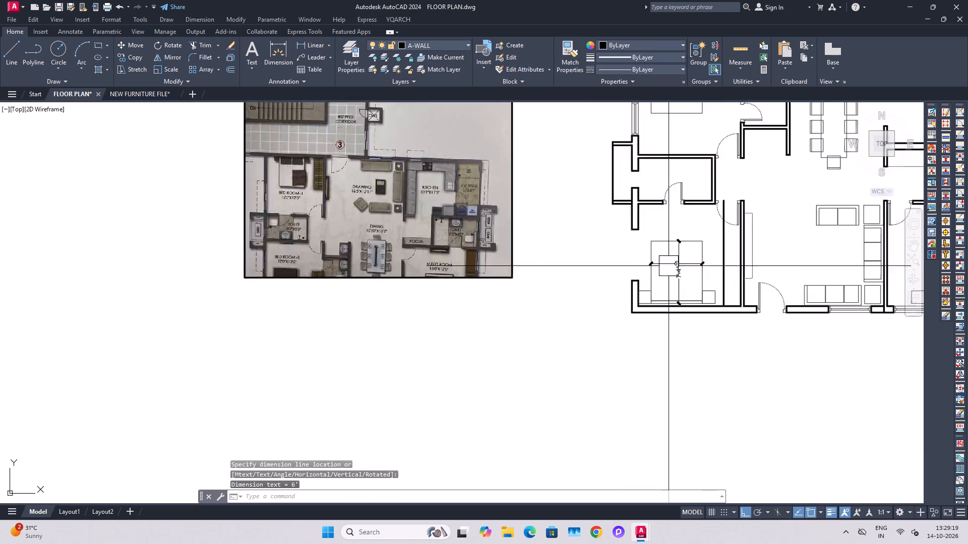
{"action": "scroll", "coordinate": [445, 232], "scroll_direction": "up", "scroll_amount": 2}
{"action": "scroll", "coordinate": [463, 235], "scroll_direction": "down", "scroll_amount": 1}
{"action": "middle_click_drag", "start_coordinate": [480, 205], "coordinate": [520, 388]}
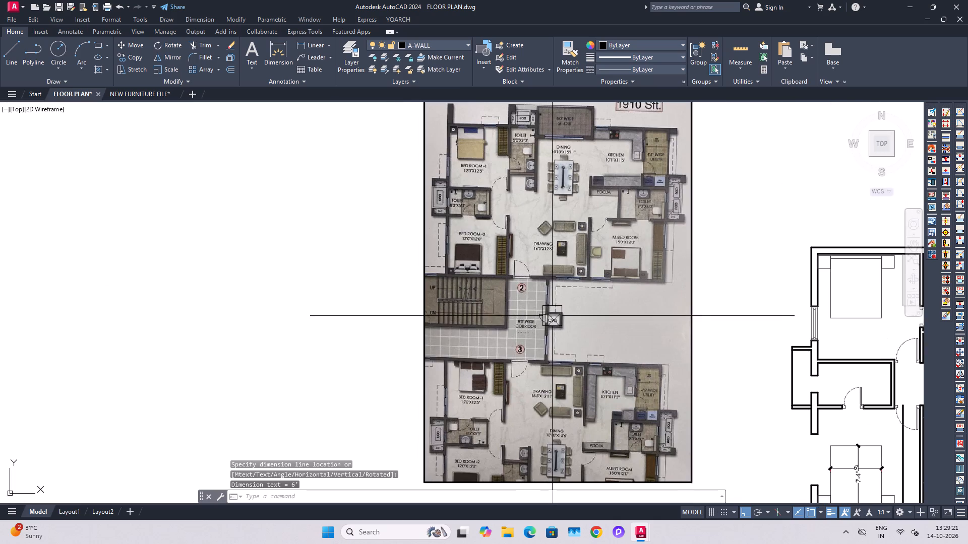
{"action": "scroll", "coordinate": [468, 259], "scroll_direction": "up", "scroll_amount": 2}
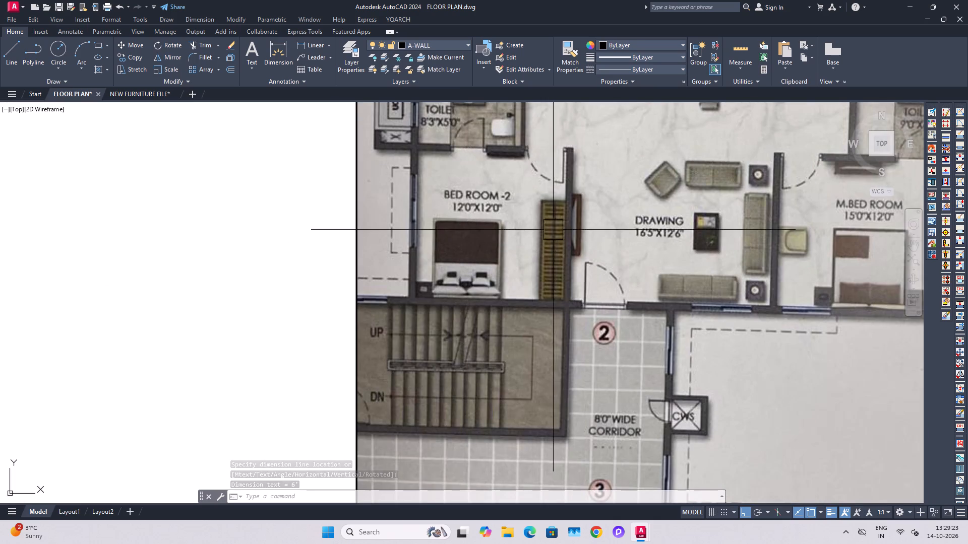
{"action": "scroll", "coordinate": [548, 244], "scroll_direction": "down", "scroll_amount": 1}
{"action": "middle_click_drag", "start_coordinate": [541, 248], "coordinate": [536, 299]}
{"action": "scroll", "coordinate": [548, 286], "scroll_direction": "down", "scroll_amount": 1}
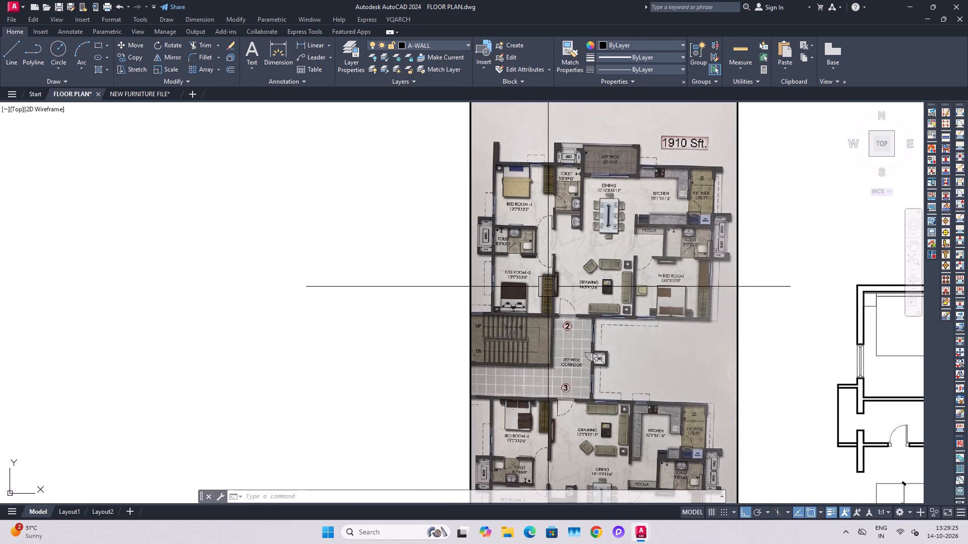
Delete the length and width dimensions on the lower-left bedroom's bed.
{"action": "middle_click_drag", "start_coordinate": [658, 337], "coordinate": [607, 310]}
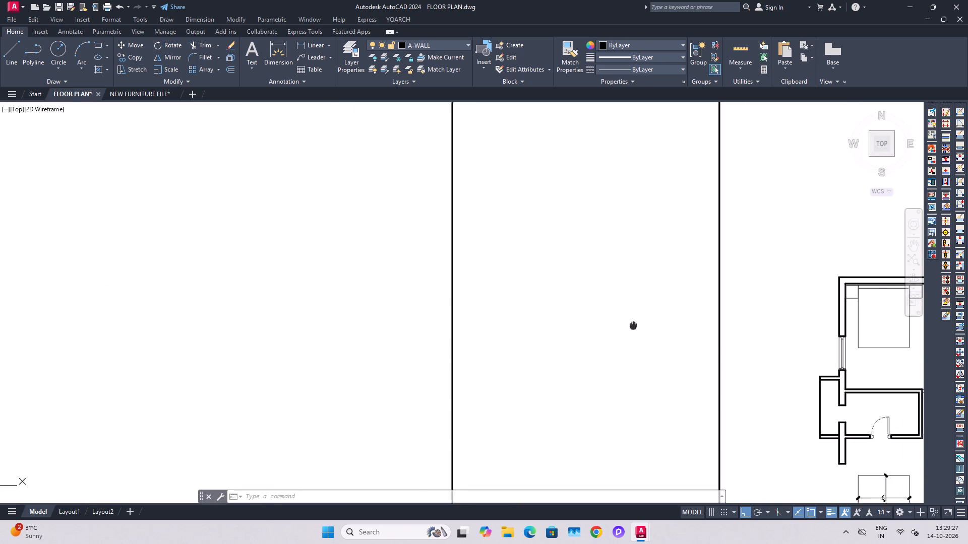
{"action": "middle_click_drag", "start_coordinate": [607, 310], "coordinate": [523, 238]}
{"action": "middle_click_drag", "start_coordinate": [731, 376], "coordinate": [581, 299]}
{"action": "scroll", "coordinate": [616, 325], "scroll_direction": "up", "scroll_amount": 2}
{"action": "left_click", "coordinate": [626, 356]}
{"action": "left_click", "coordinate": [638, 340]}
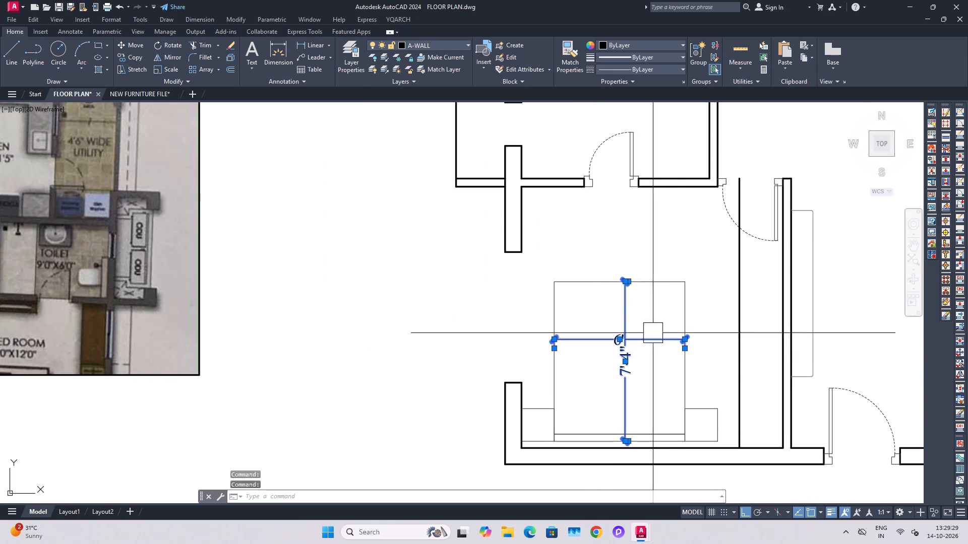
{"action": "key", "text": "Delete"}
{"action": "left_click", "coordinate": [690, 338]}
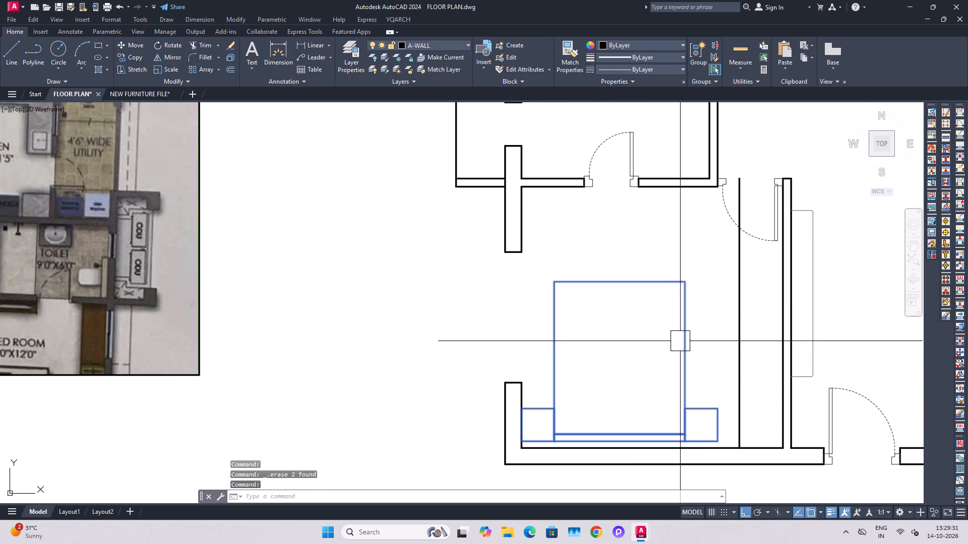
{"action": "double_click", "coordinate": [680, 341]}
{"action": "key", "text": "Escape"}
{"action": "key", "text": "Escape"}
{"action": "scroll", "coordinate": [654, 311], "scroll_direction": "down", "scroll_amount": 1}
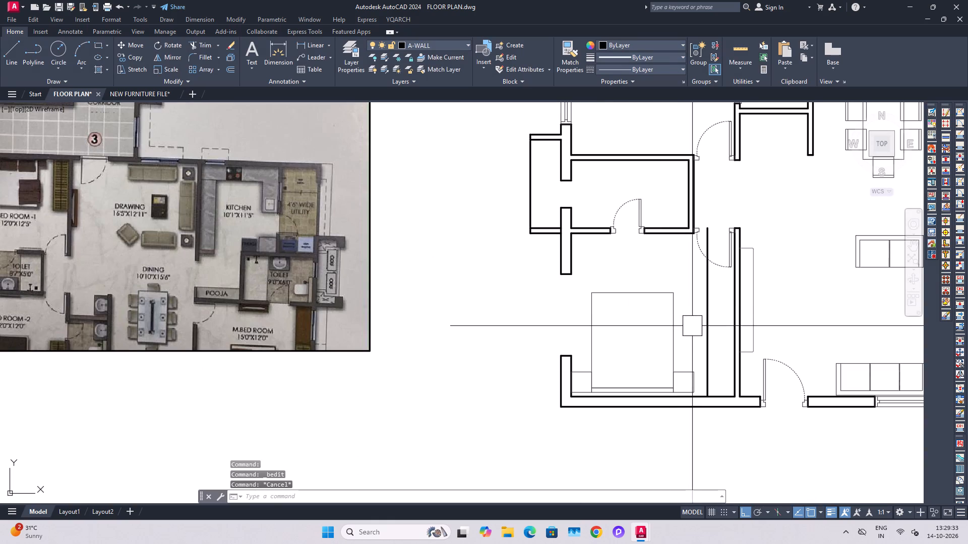
Draw a horizontal line from the lower-left bedroom's wardrobe front to the wall behind it, about level with the bed's foot end.
{"action": "scroll", "coordinate": [713, 312], "scroll_direction": "up", "scroll_amount": 1}
{"action": "key", "text": "l"}
{"action": "key", "text": "space"}
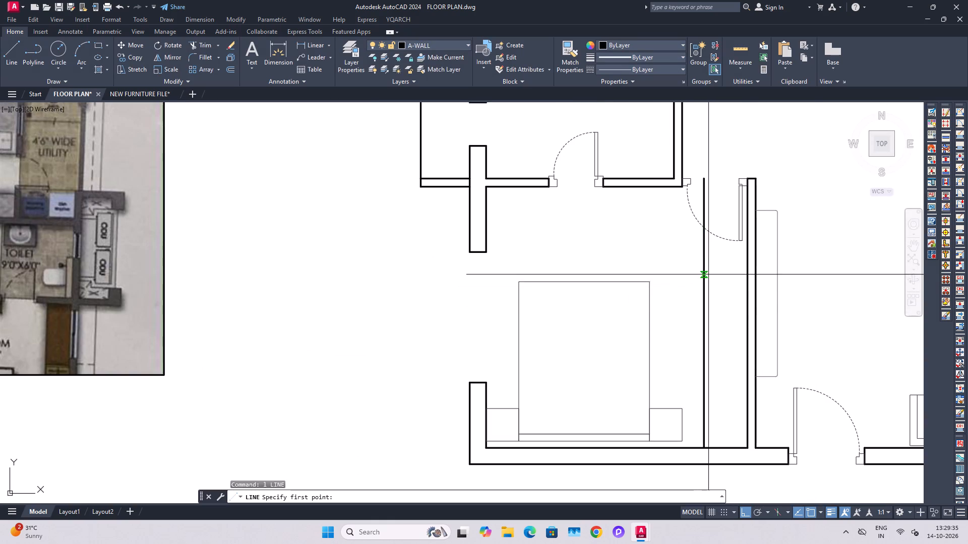
{"action": "left_click", "coordinate": [706, 284]}
{"action": "left_click", "coordinate": [745, 284]}
{"action": "key", "text": "Escape"}
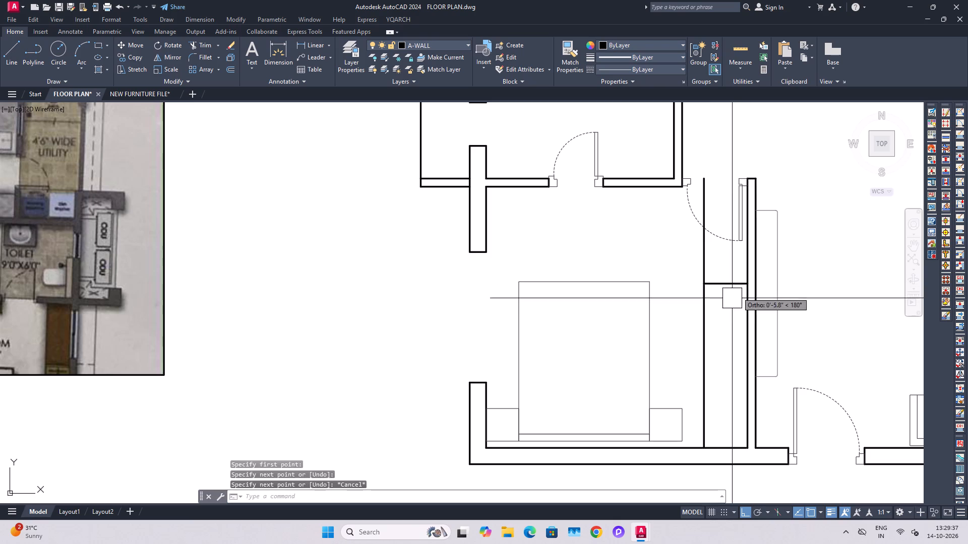
{"action": "key", "text": "Escape"}
Fillet the lower part of the wardrobe front with the cross line into a closed corner, removing the front line's part above it.
{"action": "key", "text": "f"}
{"action": "key", "text": "space"}
{"action": "left_click", "coordinate": [710, 308]}
{"action": "left_click", "coordinate": [732, 283]}
{"action": "key", "text": "Escape"}
{"action": "key", "text": "Escape"}
Match the properties of the lower-right bedroom's wardrobe front onto the lower-left bedroom's wardrobe front and cross line.
{"action": "scroll", "coordinate": [730, 290], "scroll_direction": "down", "scroll_amount": 1}
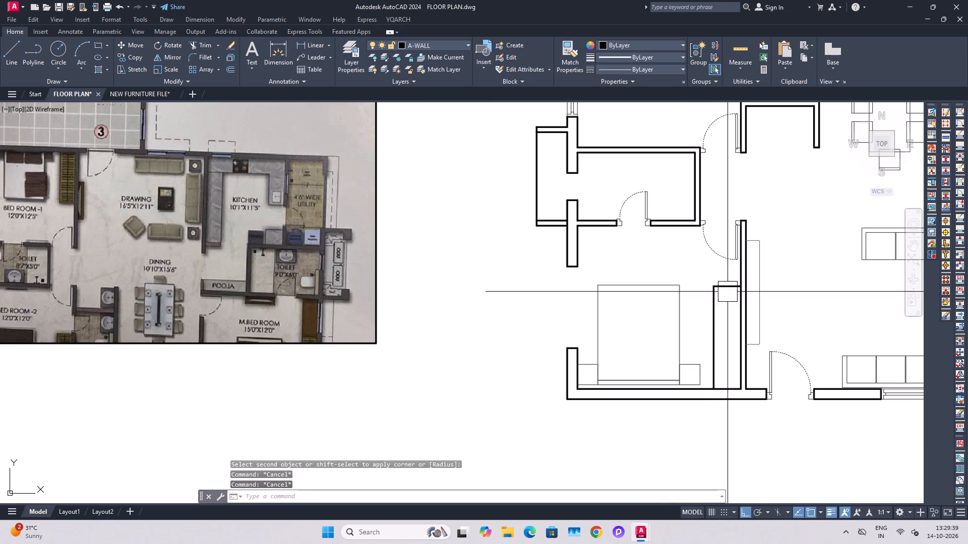
{"action": "type", "text": "ma"}
{"action": "key", "text": "space"}
{"action": "scroll", "coordinate": [715, 286], "scroll_direction": "down", "scroll_amount": 3}
{"action": "scroll", "coordinate": [785, 287], "scroll_direction": "up", "scroll_amount": 2}
{"action": "left_click", "coordinate": [873, 276]}
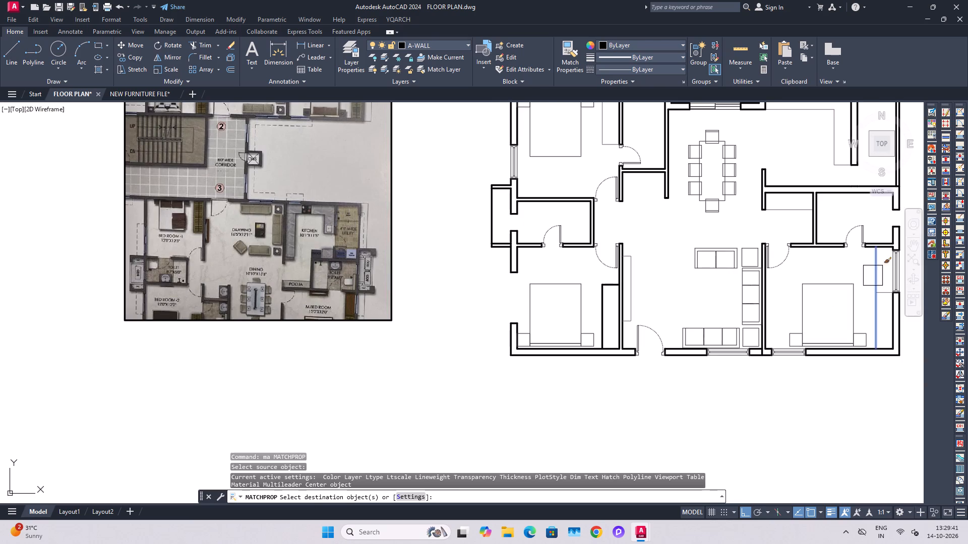
{"action": "scroll", "coordinate": [628, 289], "scroll_direction": "up", "scroll_amount": 3}
{"action": "left_click", "coordinate": [554, 309]}
{"action": "left_click", "coordinate": [578, 271]}
{"action": "key", "text": "Escape"}
Save the floor plan drawing.
{"action": "scroll", "coordinate": [580, 255], "scroll_direction": "down", "scroll_amount": 3}
{"action": "middle_click_drag", "start_coordinate": [620, 229], "coordinate": [663, 358]}
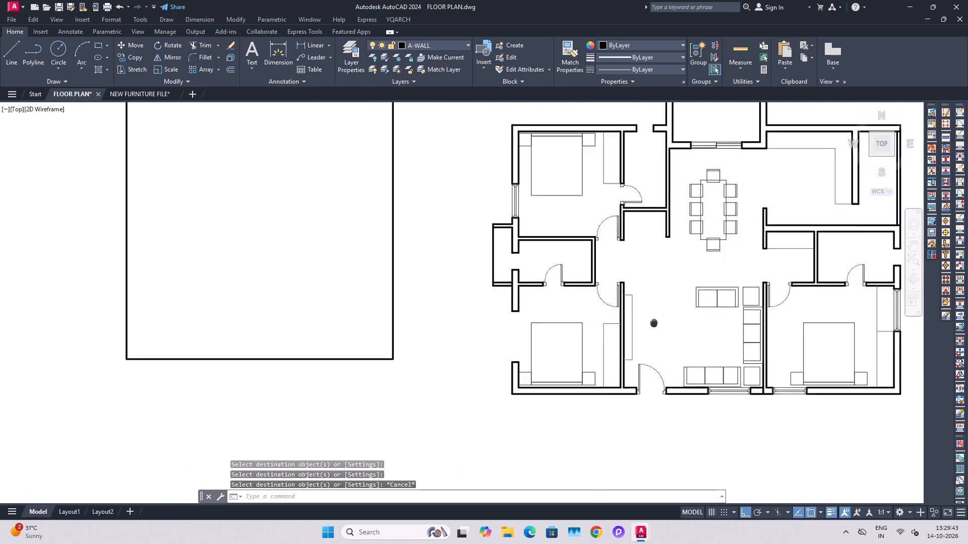
{"action": "middle_click_drag", "start_coordinate": [663, 358], "coordinate": [668, 381]}
{"action": "middle_click_drag", "start_coordinate": [682, 304], "coordinate": [612, 238]}
{"action": "key", "text": "Escape"}
{"action": "key", "text": "ctrl+s"}
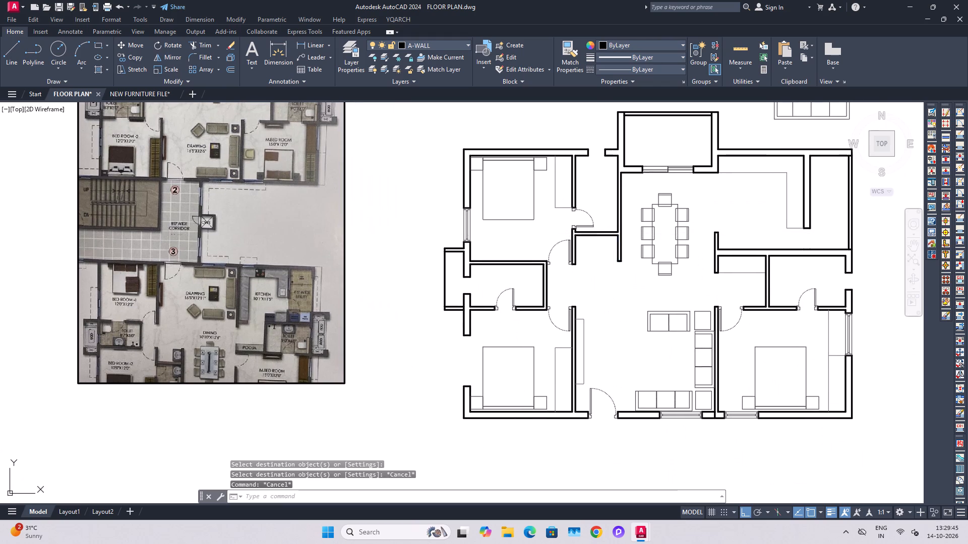
{"action": "middle_click_drag", "start_coordinate": [543, 241], "coordinate": [641, 387]}
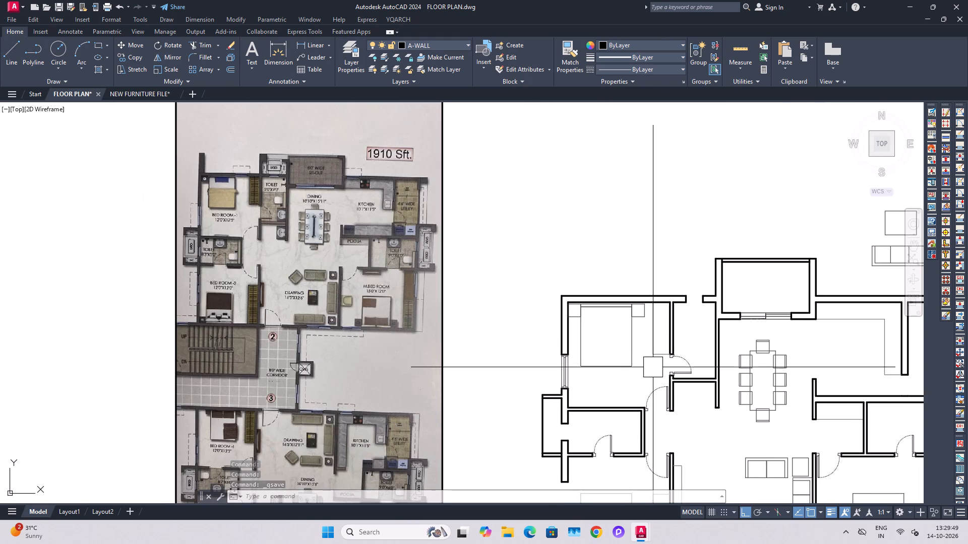
{"action": "key", "text": "Escape"}
{"action": "key", "text": "ctrl+s"}
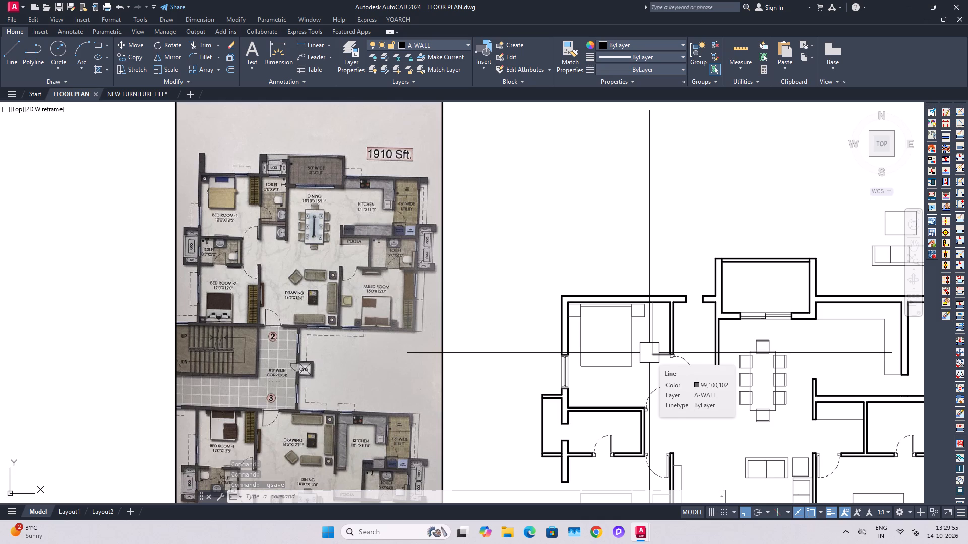
{"action": "key", "text": "ctrl+s"}
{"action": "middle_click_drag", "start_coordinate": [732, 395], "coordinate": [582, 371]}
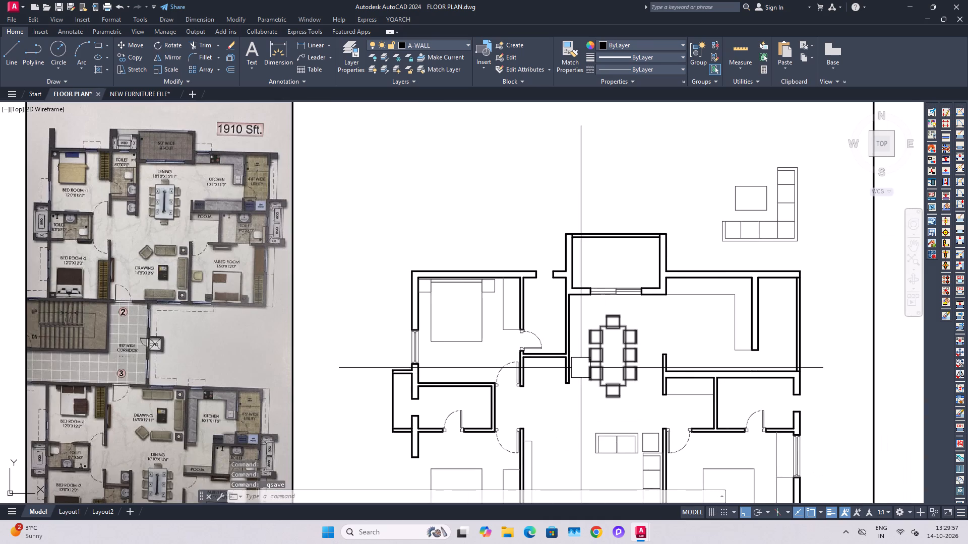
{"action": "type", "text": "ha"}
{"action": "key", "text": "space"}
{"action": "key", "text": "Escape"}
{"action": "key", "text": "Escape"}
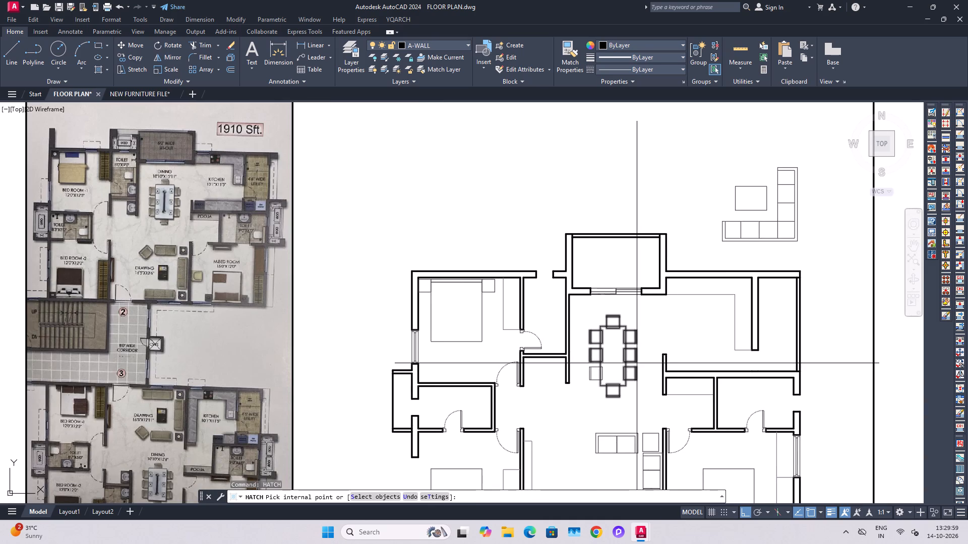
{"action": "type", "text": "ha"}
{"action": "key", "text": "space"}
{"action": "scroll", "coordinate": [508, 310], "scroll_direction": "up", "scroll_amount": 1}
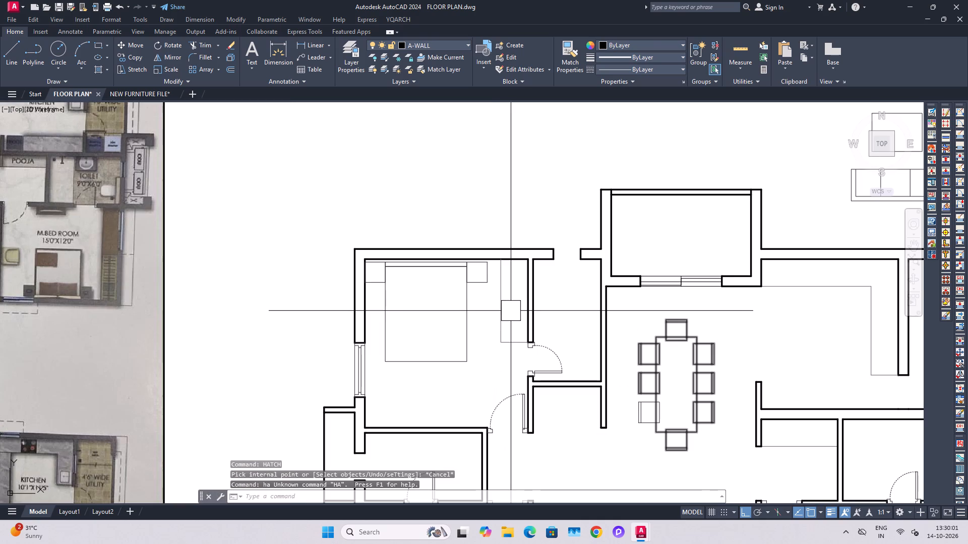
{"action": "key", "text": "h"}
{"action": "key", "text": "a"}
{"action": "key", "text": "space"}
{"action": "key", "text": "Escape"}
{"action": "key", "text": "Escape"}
Hatch the upper-left bedroom's wardrobe with the current orange pattern.
{"action": "type", "text": "ha"}
{"action": "key", "text": "space"}
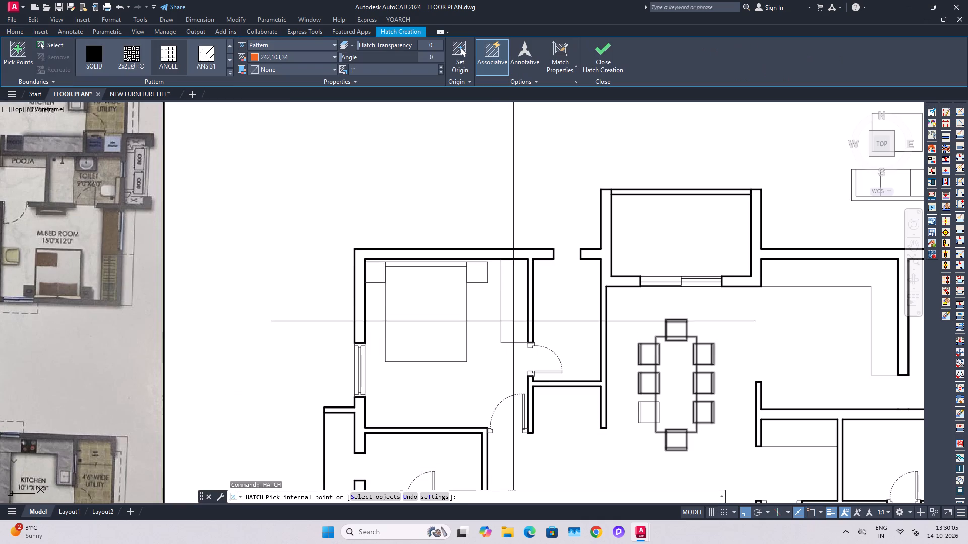
{"action": "left_click", "coordinate": [515, 309]}
{"action": "key", "text": "Escape"}
{"action": "key", "text": "Escape"}
{"action": "key", "text": "Escape"}
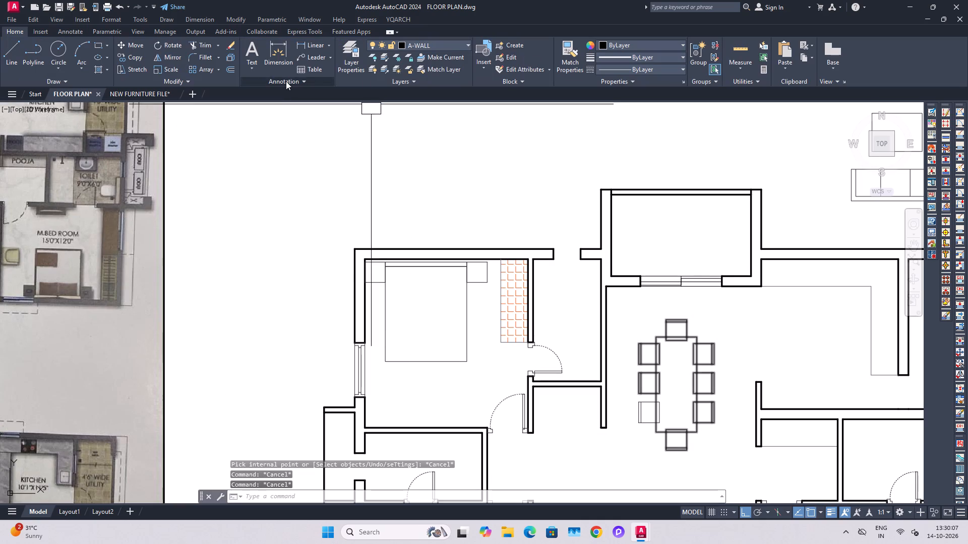
Change the upper-left bedroom wardrobe's hatch to the user-defined parallel-line pattern.
{"action": "scroll", "coordinate": [514, 290], "scroll_direction": "up", "scroll_amount": 2}
{"action": "left_click", "coordinate": [513, 287]}
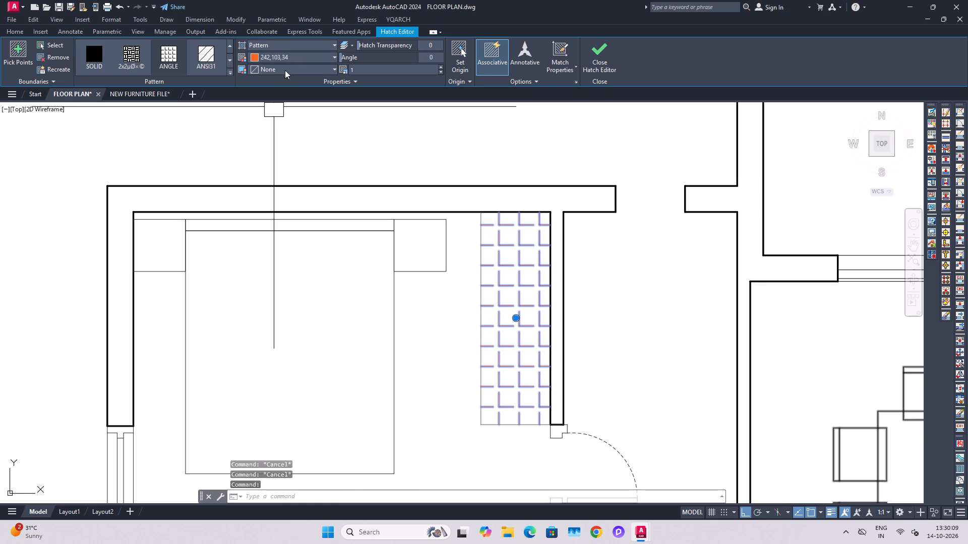
{"action": "left_click", "coordinate": [227, 70]}
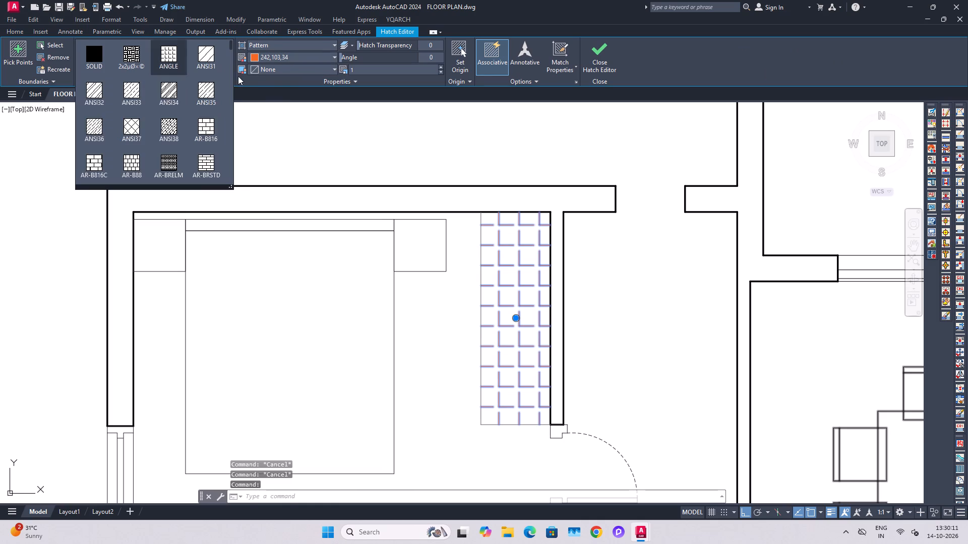
{"action": "scroll", "coordinate": [201, 112], "scroll_direction": "down", "scroll_amount": 20}
{"action": "scroll", "coordinate": [201, 112], "scroll_direction": "down", "scroll_amount": 20}
{"action": "scroll", "coordinate": [201, 112], "scroll_direction": "down", "scroll_amount": 5}
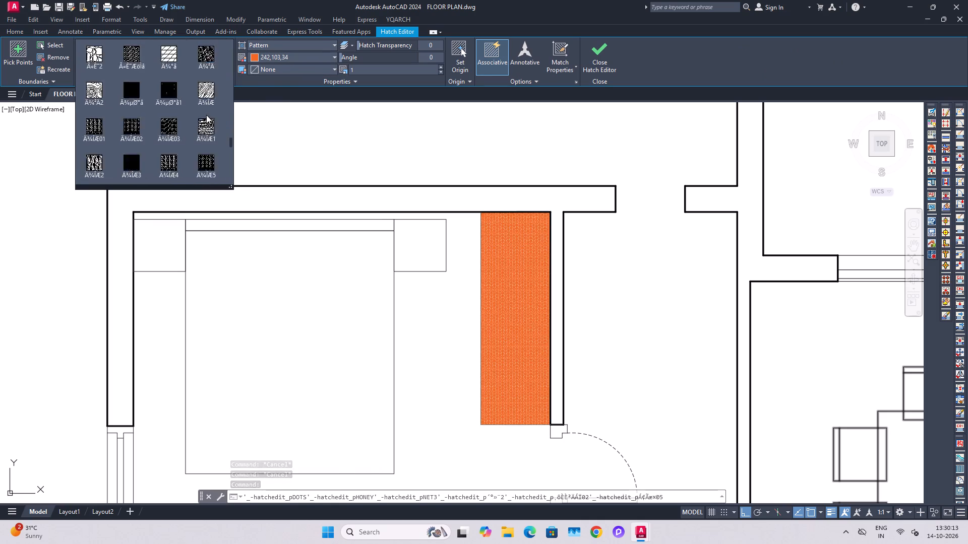
{"action": "scroll", "coordinate": [206, 115], "scroll_direction": "down", "scroll_amount": 20}
{"action": "scroll", "coordinate": [206, 115], "scroll_direction": "down", "scroll_amount": 3}
{"action": "left_click", "coordinate": [99, 171]}
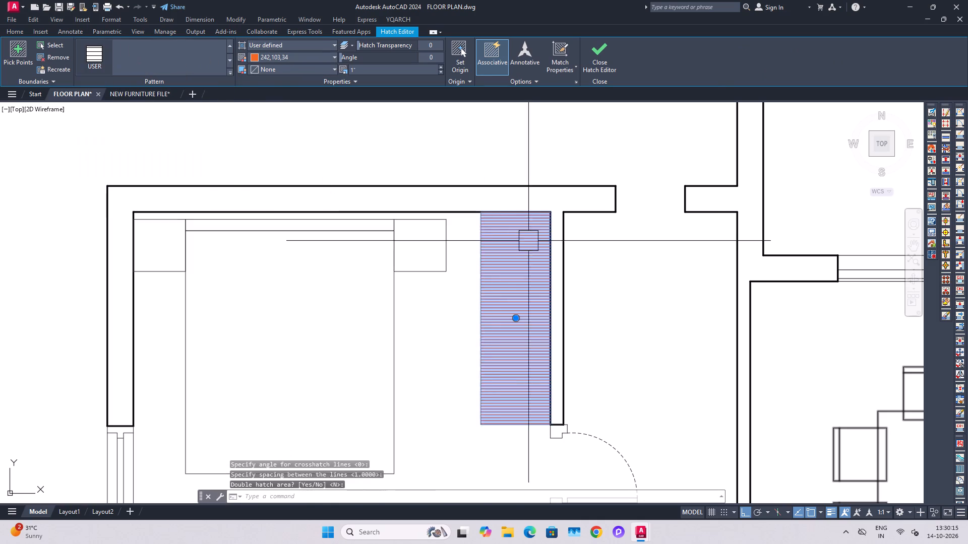
{"action": "scroll", "coordinate": [513, 269], "scroll_direction": "up", "scroll_amount": 3}
{"action": "scroll", "coordinate": [513, 253], "scroll_direction": "down", "scroll_amount": 2}
{"action": "key", "text": "Escape"}
{"action": "key", "text": "Escape"}
{"action": "key", "text": "Escape"}
{"action": "scroll", "coordinate": [541, 229], "scroll_direction": "down", "scroll_amount": 3}
{"action": "scroll", "coordinate": [537, 256], "scroll_direction": "up", "scroll_amount": 1}
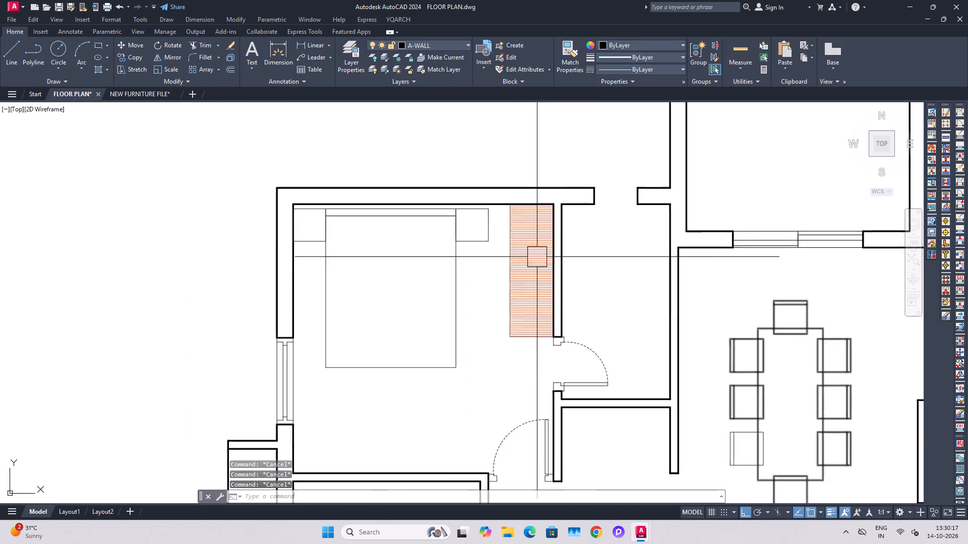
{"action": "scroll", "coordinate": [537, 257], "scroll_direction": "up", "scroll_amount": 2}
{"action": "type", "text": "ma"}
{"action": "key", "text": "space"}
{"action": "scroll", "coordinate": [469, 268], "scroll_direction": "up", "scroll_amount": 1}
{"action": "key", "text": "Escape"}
Set the wardrobe hatch's colour to grey 147,149,152.
{"action": "left_click", "coordinate": [534, 257]}
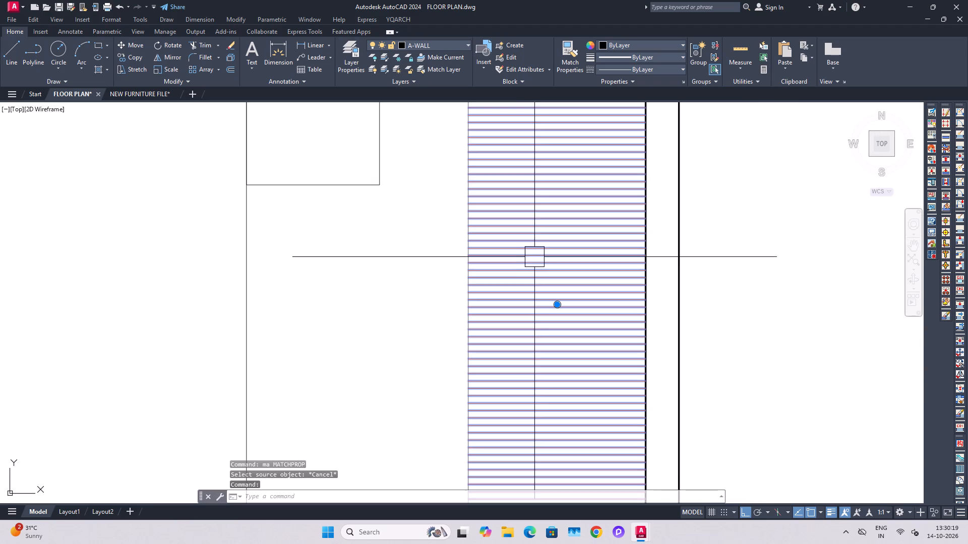
{"action": "left_click", "coordinate": [289, 53]}
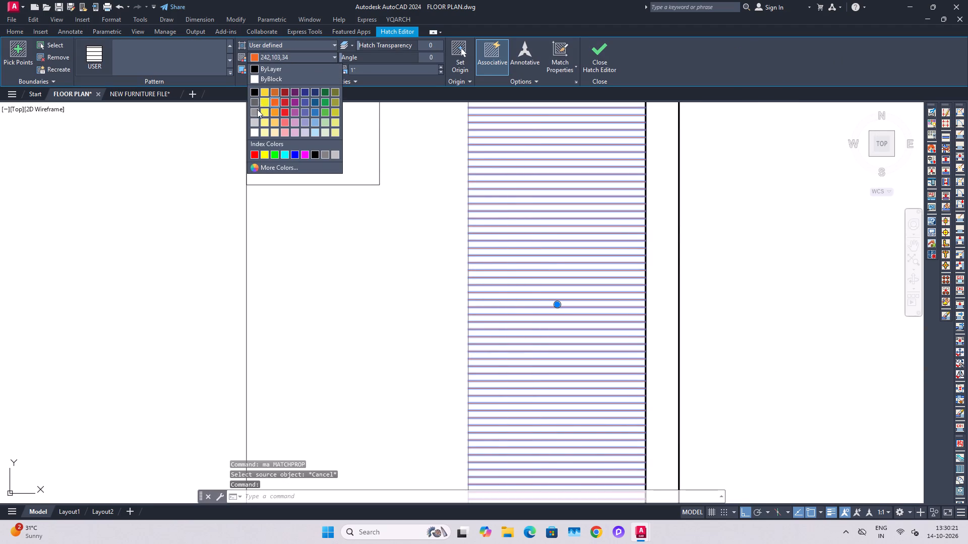
{"action": "left_click", "coordinate": [255, 110]}
{"action": "key", "text": "Escape"}
{"action": "key", "text": "Escape"}
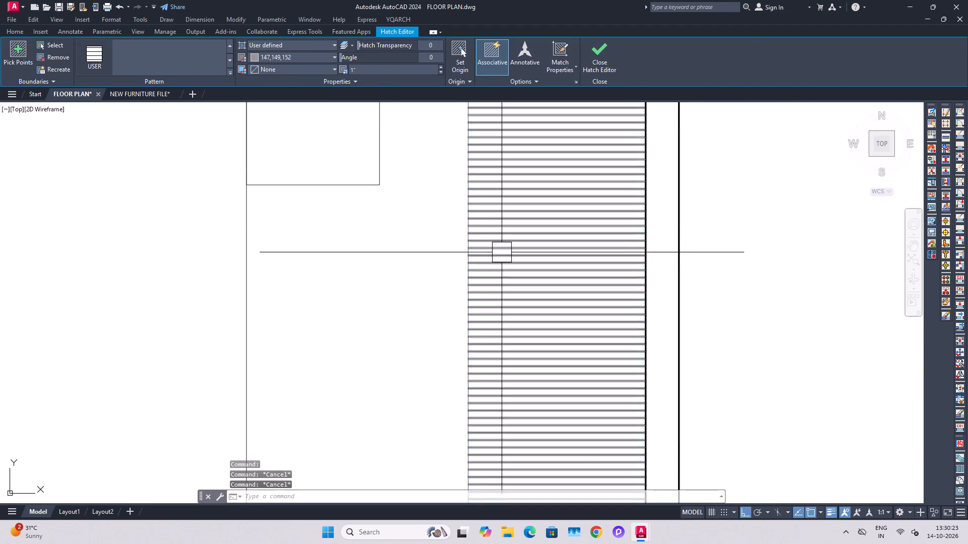
{"action": "key", "text": "Escape"}
{"action": "scroll", "coordinate": [502, 252], "scroll_direction": "down", "scroll_amount": 3}
{"action": "key", "text": "Escape"}
{"action": "middle_click_drag", "start_coordinate": [608, 332], "coordinate": [608, 320]}
{"action": "key", "text": "Escape"}
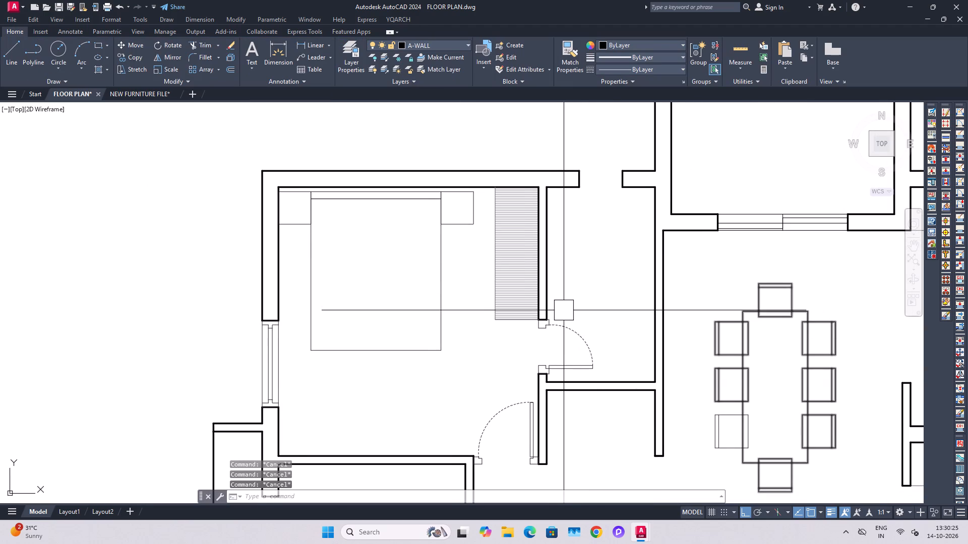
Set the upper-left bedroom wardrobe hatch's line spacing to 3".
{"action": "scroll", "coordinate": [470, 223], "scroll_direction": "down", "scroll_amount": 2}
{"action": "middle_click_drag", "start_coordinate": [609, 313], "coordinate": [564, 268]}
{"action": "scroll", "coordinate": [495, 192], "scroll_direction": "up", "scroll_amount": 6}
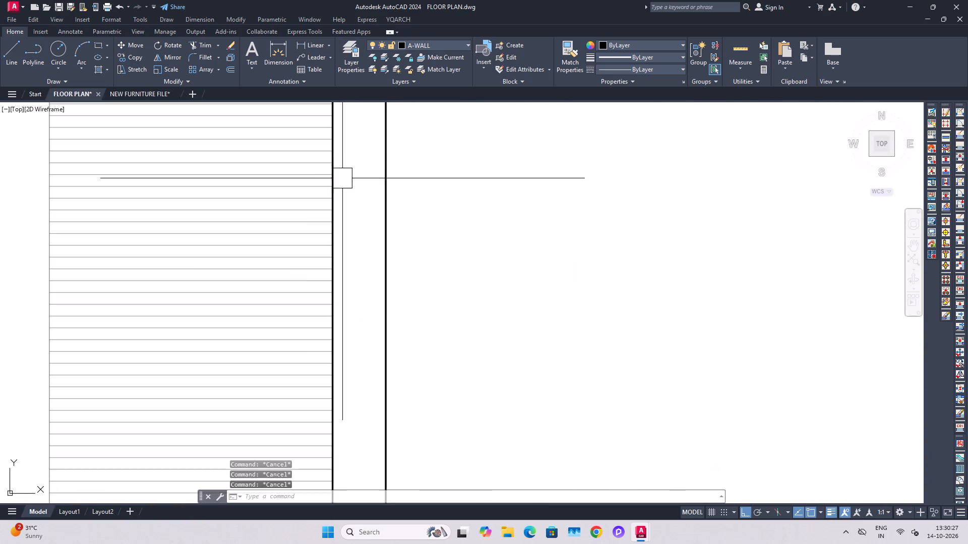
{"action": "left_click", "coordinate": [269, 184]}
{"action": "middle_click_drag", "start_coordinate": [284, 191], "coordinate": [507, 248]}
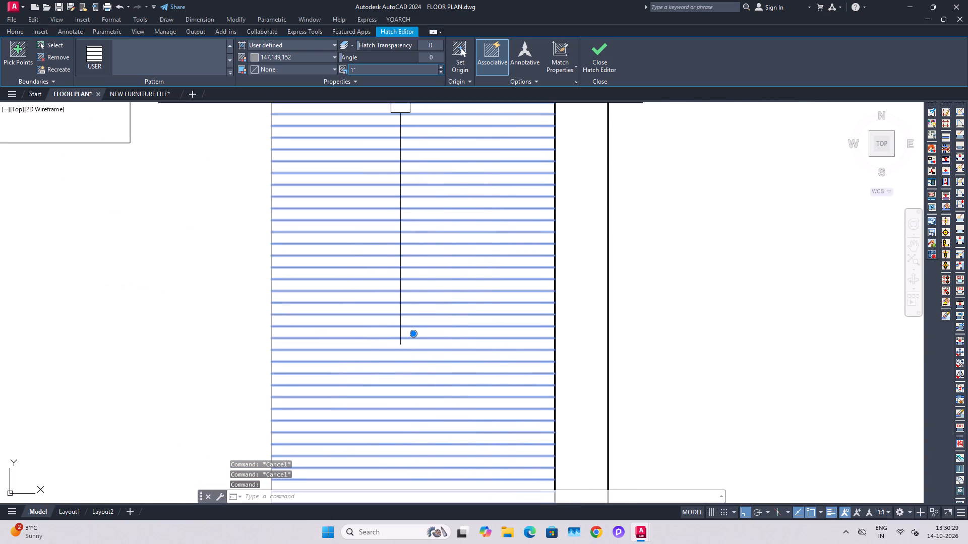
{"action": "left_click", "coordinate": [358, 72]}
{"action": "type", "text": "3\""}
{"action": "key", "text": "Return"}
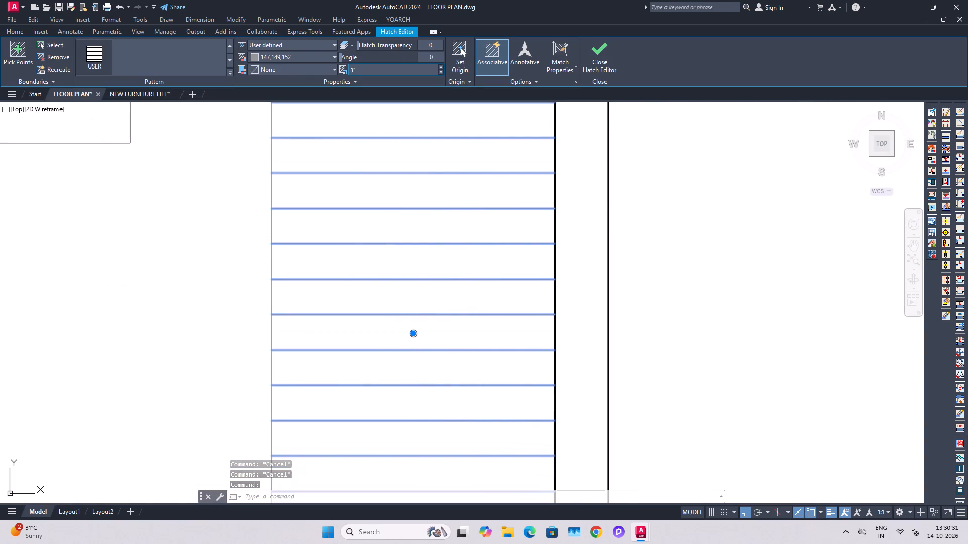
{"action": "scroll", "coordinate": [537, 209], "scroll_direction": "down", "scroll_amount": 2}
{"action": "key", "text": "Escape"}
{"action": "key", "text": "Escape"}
Set the upper-left bedroom wardrobe hatch's line spacing to 2".
{"action": "scroll", "coordinate": [641, 238], "scroll_direction": "down", "scroll_amount": 2}
{"action": "scroll", "coordinate": [578, 246], "scroll_direction": "up", "scroll_amount": 2}
{"action": "left_click", "coordinate": [578, 246]}
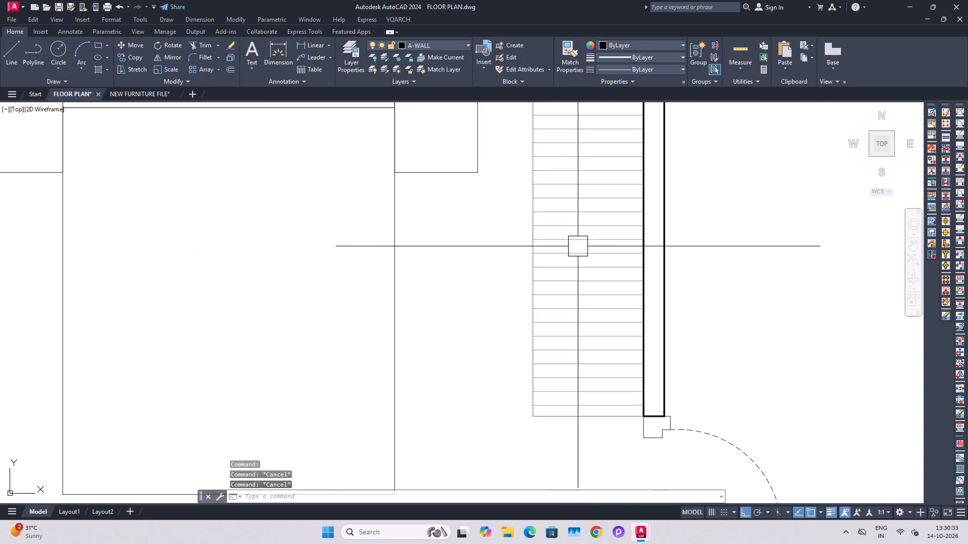
{"action": "left_click", "coordinate": [362, 70]}
{"action": "left_click", "coordinate": [362, 71]}
{"action": "key", "text": "2"}
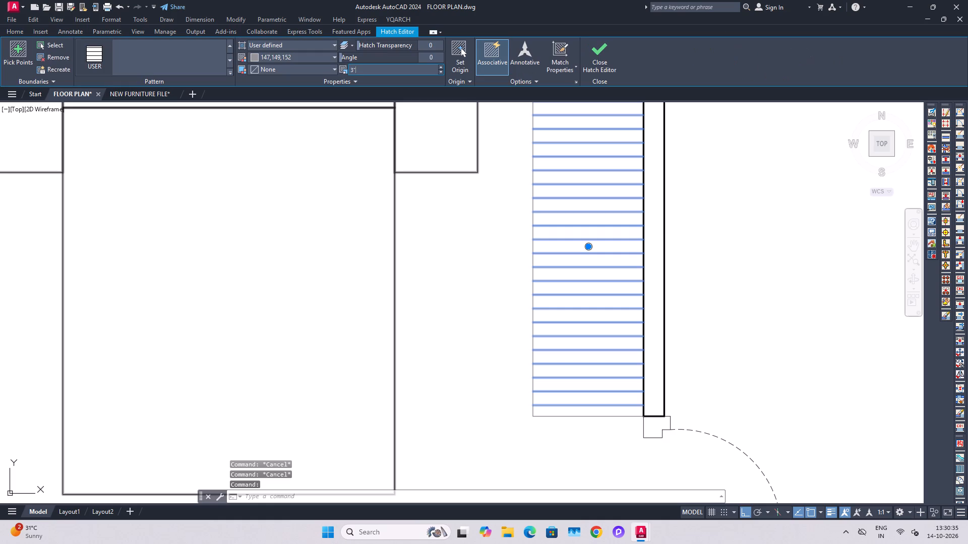
{"action": "key", "text": "BackSpace"}
{"action": "key", "text": "BackSpace"}
{"action": "key", "text": "BackSpace"}
{"action": "key", "text": "2"}
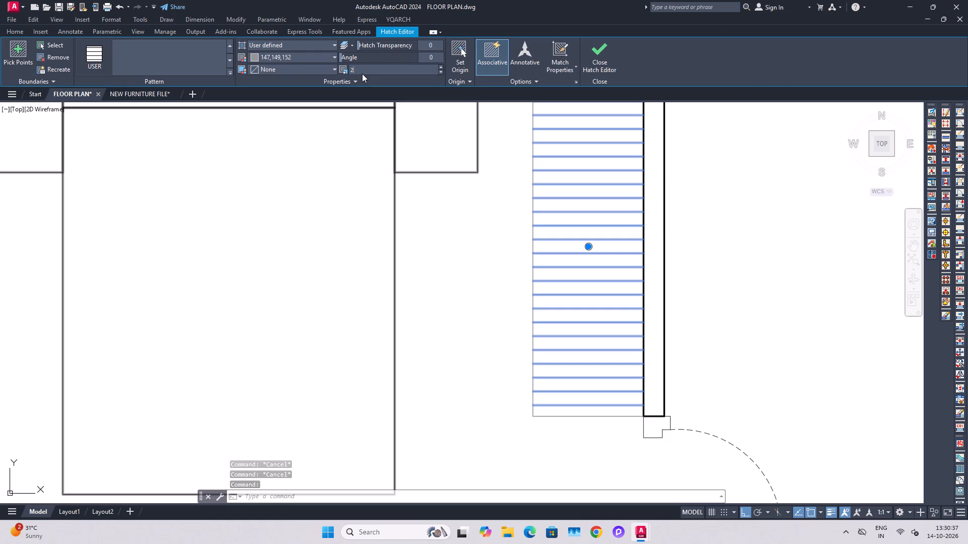
{"action": "key", "text": "shift+quotedbl"}
{"action": "key", "text": "Return"}
{"action": "scroll", "coordinate": [447, 266], "scroll_direction": "down", "scroll_amount": 1}
{"action": "key", "text": "Escape"}
{"action": "key", "text": "Escape"}
{"action": "middle_click_drag", "start_coordinate": [539, 283], "coordinate": [525, 267]}
{"action": "scroll", "coordinate": [550, 257], "scroll_direction": "down", "scroll_amount": 2}
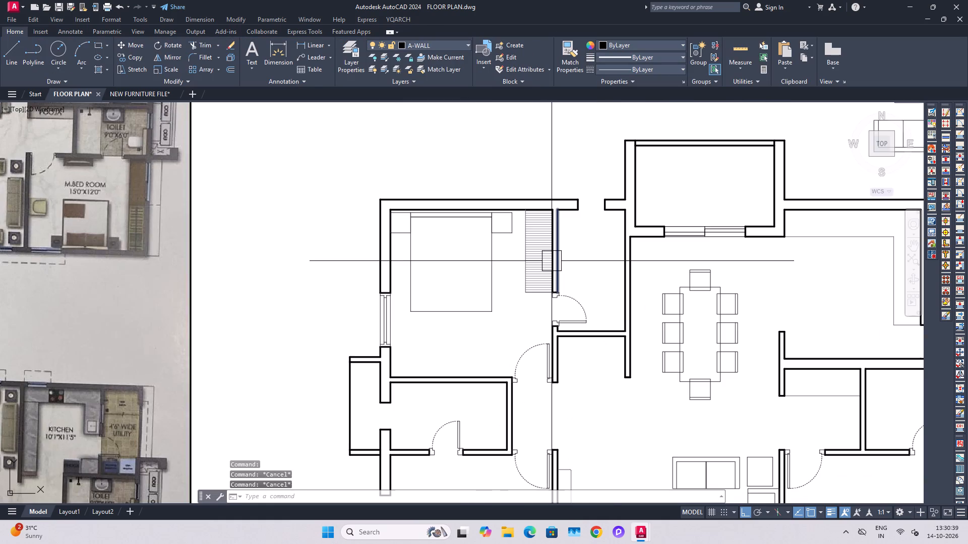
Hatch the wardrobes in the lower-left and lower-right bedrooms with the current orange pattern.
{"action": "type", "text": "ha"}
{"action": "key", "text": "space"}
{"action": "scroll", "coordinate": [554, 265], "scroll_direction": "down", "scroll_amount": 2}
{"action": "middle_click_drag", "start_coordinate": [591, 354], "coordinate": [579, 253]}
{"action": "scroll", "coordinate": [570, 295], "scroll_direction": "up", "scroll_amount": 1}
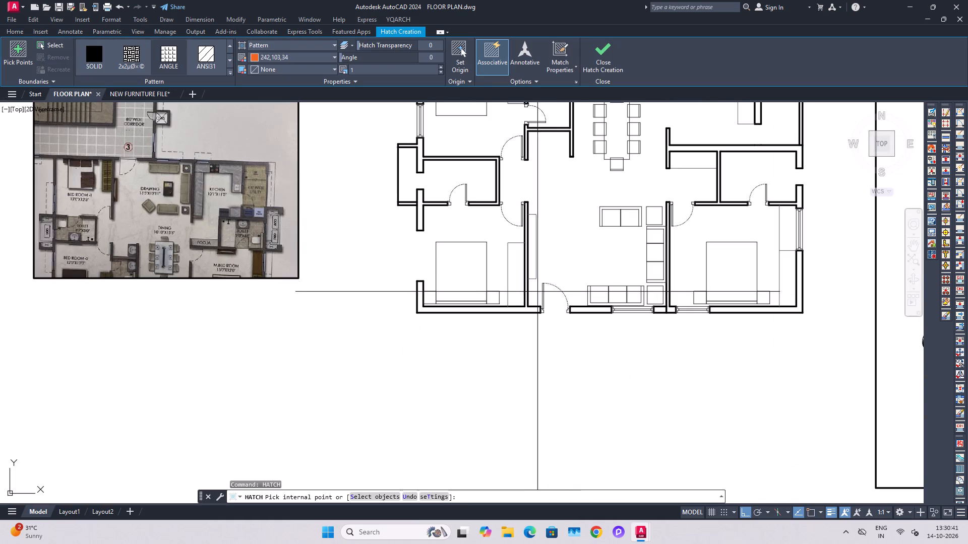
{"action": "left_click", "coordinate": [513, 272]}
{"action": "key", "text": "Escape"}
{"action": "key", "text": "Escape"}
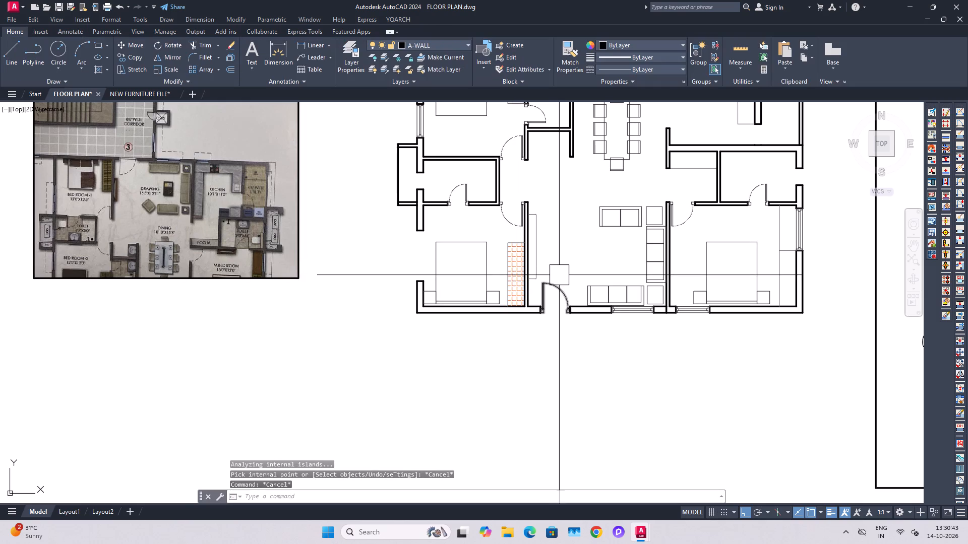
{"action": "key", "text": "space"}
{"action": "left_click", "coordinate": [787, 278]}
{"action": "key", "text": "Escape"}
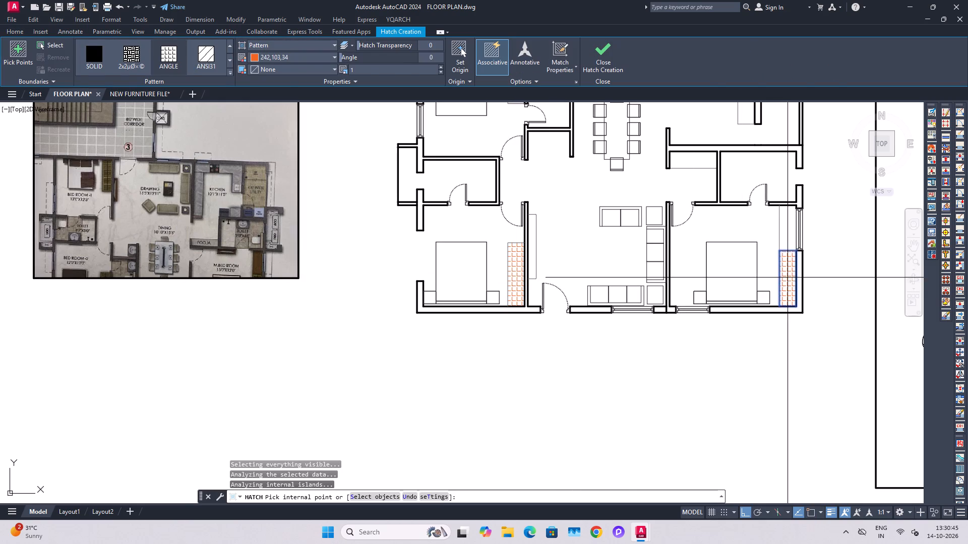
{"action": "key", "text": "Escape"}
Match the properties of the upper-left bedroom's wardrobe hatch onto the wardrobe hatches in the lower-left and lower-right bedrooms.
{"action": "middle_click_drag", "start_coordinate": [609, 242], "coordinate": [541, 307]}
{"action": "key", "text": "m"}
{"action": "key", "text": "a"}
{"action": "key", "text": "space"}
{"action": "scroll", "coordinate": [454, 147], "scroll_direction": "up", "scroll_amount": 2}
{"action": "left_click", "coordinate": [442, 135]}
{"action": "scroll", "coordinate": [463, 185], "scroll_direction": "down", "scroll_amount": 1}
{"action": "middle_click_drag", "start_coordinate": [509, 316], "coordinate": [500, 203]}
{"action": "scroll", "coordinate": [465, 325], "scroll_direction": "up", "scroll_amount": 2}
{"action": "left_click", "coordinate": [407, 319]}
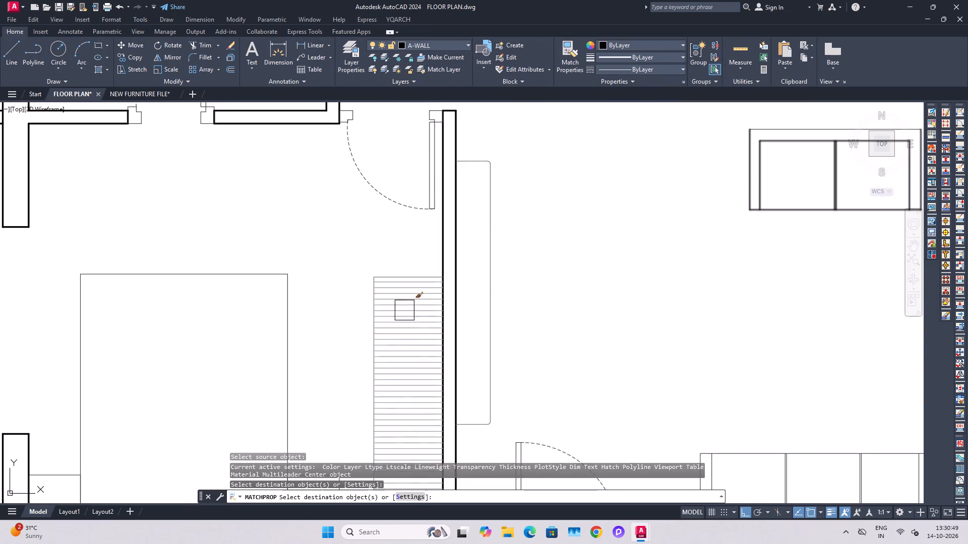
{"action": "scroll", "coordinate": [404, 309], "scroll_direction": "down", "scroll_amount": 1}
{"action": "middle_click_drag", "start_coordinate": [744, 366], "coordinate": [519, 322]}
{"action": "middle_click_drag", "start_coordinate": [775, 372], "coordinate": [565, 375]}
{"action": "scroll", "coordinate": [685, 340], "scroll_direction": "up", "scroll_amount": 2}
{"action": "left_click", "coordinate": [665, 317]}
{"action": "key", "text": "Escape"}
{"action": "scroll", "coordinate": [634, 315], "scroll_direction": "down", "scroll_amount": 3}
{"action": "key", "text": "Escape"}
{"action": "middle_click_drag", "start_coordinate": [665, 240], "coordinate": [673, 294]}
{"action": "key", "text": "Escape"}
{"action": "key", "text": "Escape"}
Copy the four-burner cooktop from the block collection beside the plan onto the kitchen counter near its inner corner.
{"action": "middle_click_drag", "start_coordinate": [616, 258], "coordinate": [639, 314]}
{"action": "middle_click_drag", "start_coordinate": [534, 243], "coordinate": [581, 364]}
{"action": "middle_click_drag", "start_coordinate": [619, 350], "coordinate": [623, 362]}
{"action": "middle_click_drag", "start_coordinate": [603, 270], "coordinate": [656, 346]}
{"action": "key", "text": "Escape"}
{"action": "scroll", "coordinate": [557, 321], "scroll_direction": "down", "scroll_amount": 3}
{"action": "middle_click_drag", "start_coordinate": [756, 287], "coordinate": [627, 287]}
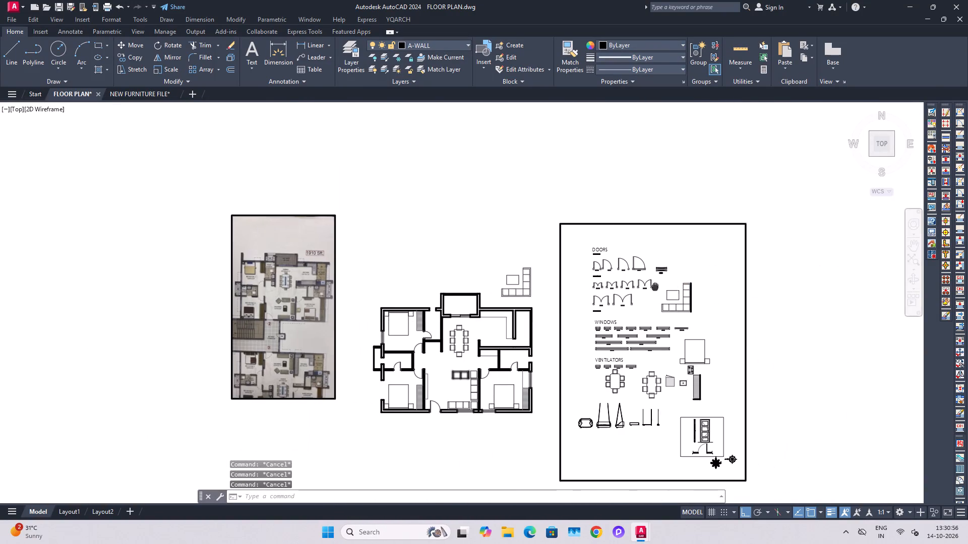
{"action": "middle_click_drag", "start_coordinate": [627, 287], "coordinate": [627, 285]}
{"action": "scroll", "coordinate": [617, 282], "scroll_direction": "up", "scroll_amount": 2}
{"action": "middle_click_drag", "start_coordinate": [634, 352], "coordinate": [656, 268]}
{"action": "middle_click_drag", "start_coordinate": [662, 369], "coordinate": [690, 292]}
{"action": "scroll", "coordinate": [730, 348], "scroll_direction": "up", "scroll_amount": 2}
{"action": "left_click", "coordinate": [741, 339]}
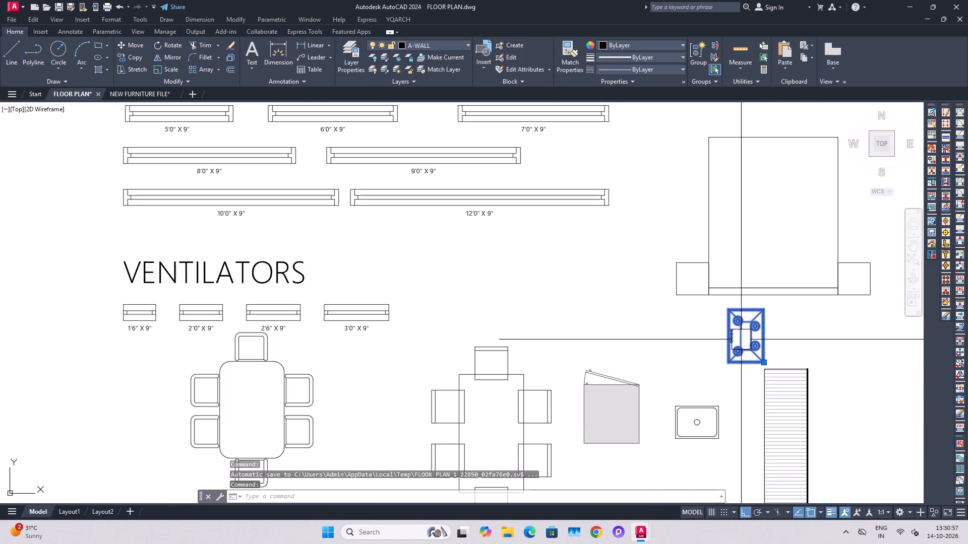
{"action": "key", "text": "c"}
{"action": "type", "text": "o"}
{"action": "key", "text": "space"}
{"action": "left_click", "coordinate": [727, 363]}
{"action": "scroll", "coordinate": [765, 337], "scroll_direction": "down", "scroll_amount": 2}
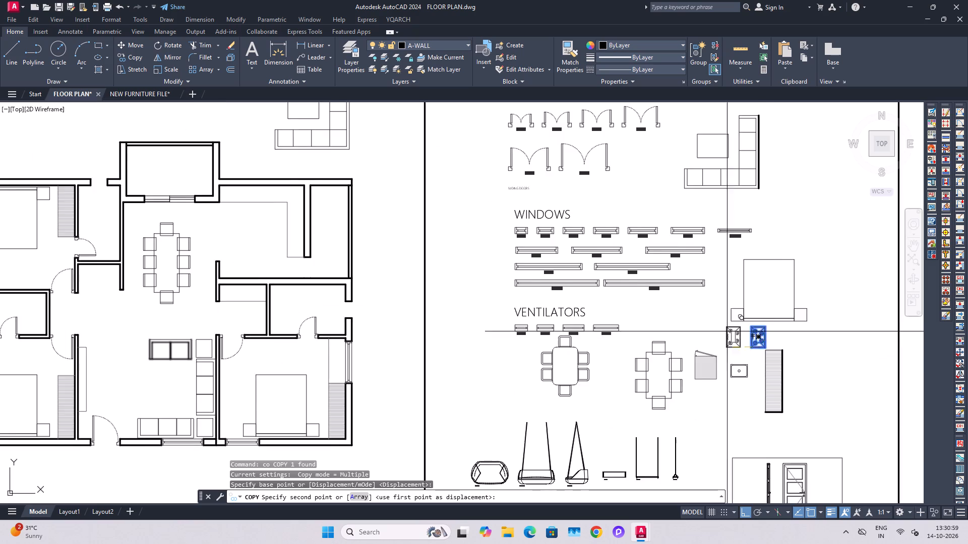
{"action": "middle_click_drag", "start_coordinate": [713, 329], "coordinate": [859, 318]}
{"action": "middle_click_drag", "start_coordinate": [481, 254], "coordinate": [510, 275]}
{"action": "scroll", "coordinate": [451, 212], "scroll_direction": "up", "scroll_amount": 3}
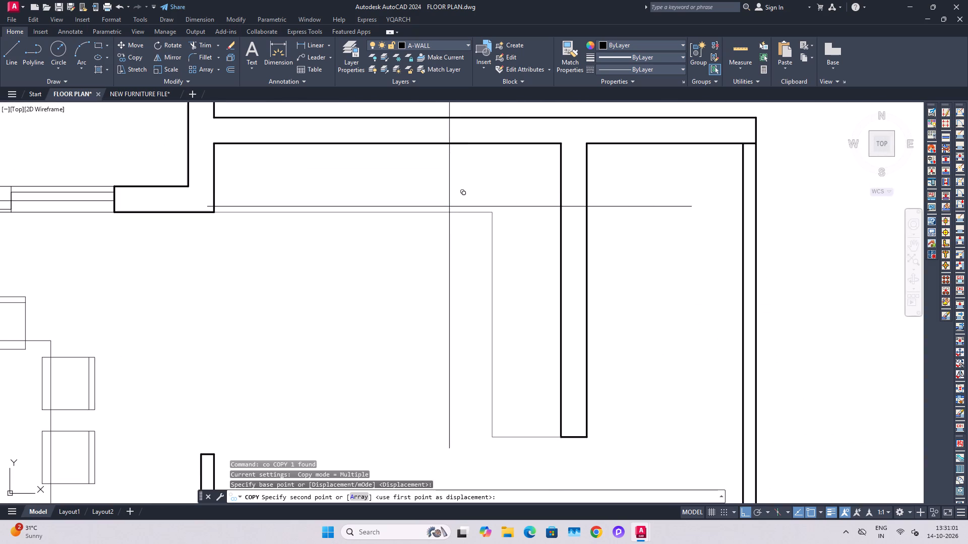
{"action": "left_click", "coordinate": [448, 207]}
{"action": "key", "text": "Escape"}
Rotate the copied cooktop a quarter turn counterclockwise so it lies lengthwise along the upper counter with its knobs facing the kitchen.
{"action": "left_click", "coordinate": [465, 196]}
{"action": "type", "text": "ro"}
{"action": "key", "text": "space"}
{"action": "left_click", "coordinate": [465, 194]}
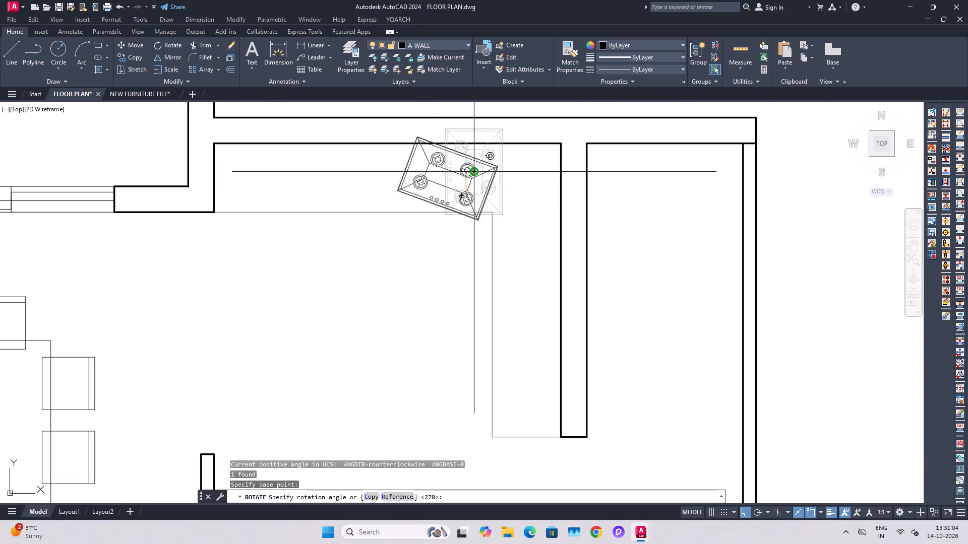
{"action": "middle_click_drag", "start_coordinate": [487, 120], "coordinate": [472, 174]}
{"action": "left_click", "coordinate": [476, 135]}
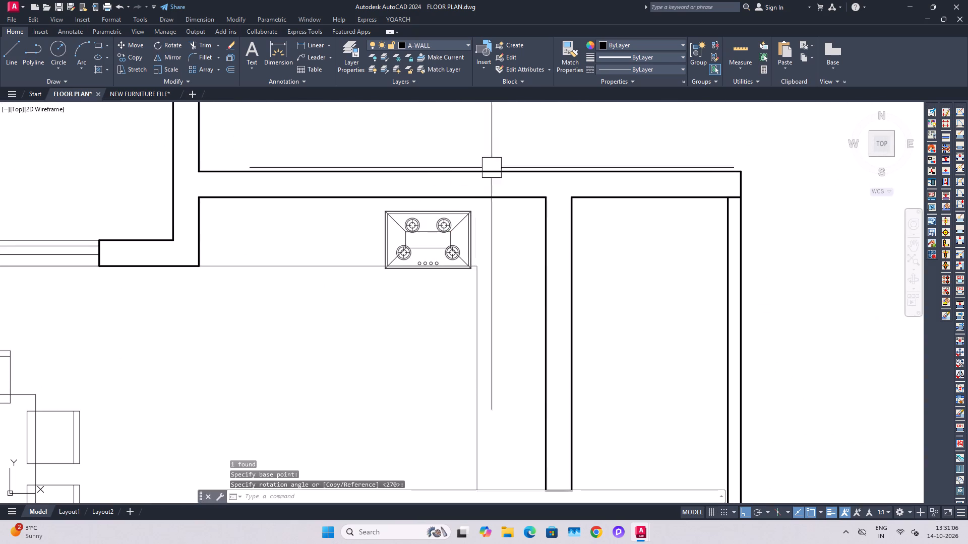
Move the cooktop along the upper kitchen counter, away from the counter's inner corner.
{"action": "scroll", "coordinate": [512, 209], "scroll_direction": "down", "scroll_amount": 2}
{"action": "middle_click_drag", "start_coordinate": [517, 216], "coordinate": [558, 297]}
{"action": "scroll", "coordinate": [559, 298], "scroll_direction": "down", "scroll_amount": 3}
{"action": "scroll", "coordinate": [325, 239], "scroll_direction": "up", "scroll_amount": 3}
{"action": "middle_click_drag", "start_coordinate": [680, 365], "coordinate": [413, 184]}
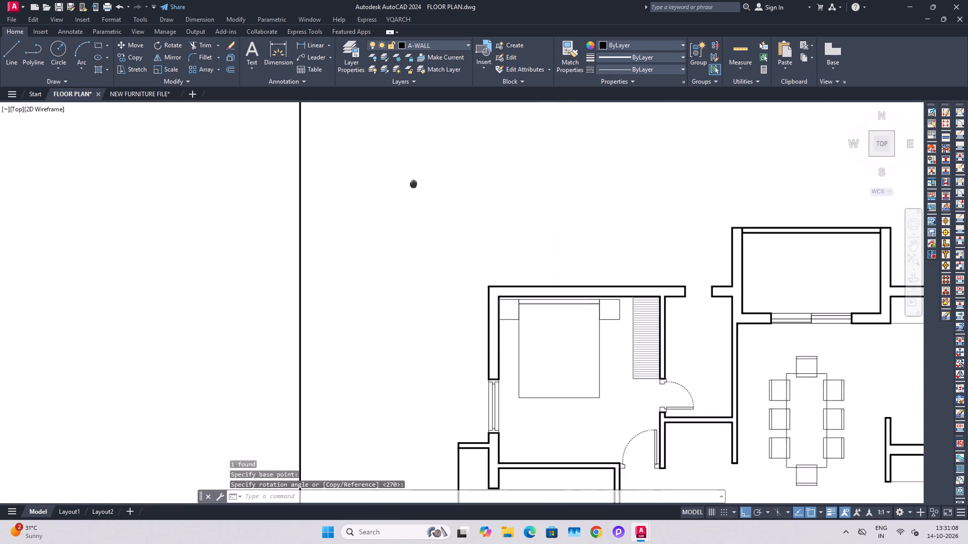
{"action": "scroll", "coordinate": [607, 290], "scroll_direction": "up", "scroll_amount": 2}
{"action": "middle_click_drag", "start_coordinate": [656, 322], "coordinate": [68, 278]}
{"action": "scroll", "coordinate": [430, 236], "scroll_direction": "down", "scroll_amount": 1}
{"action": "middle_click_drag", "start_coordinate": [445, 226], "coordinate": [422, 309]}
{"action": "scroll", "coordinate": [484, 268], "scroll_direction": "down", "scroll_amount": 1}
{"action": "scroll", "coordinate": [643, 321], "scroll_direction": "up", "scroll_amount": 2}
{"action": "left_click", "coordinate": [642, 308]}
{"action": "scroll", "coordinate": [633, 338], "scroll_direction": "down", "scroll_amount": 1}
{"action": "key", "text": "m"}
{"action": "key", "text": "space"}
{"action": "left_click", "coordinate": [633, 355]}
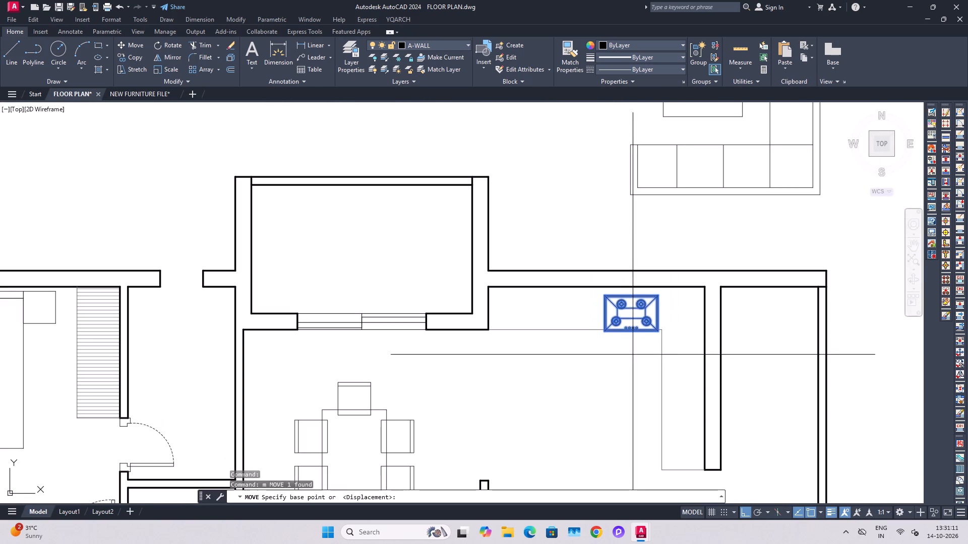
{"action": "left_click", "coordinate": [580, 357]}
Move the cooktop slightly toward the wall so it fits within the counter's depth.
{"action": "scroll", "coordinate": [587, 303], "scroll_direction": "up", "scroll_amount": 2}
{"action": "left_click", "coordinate": [627, 325]}
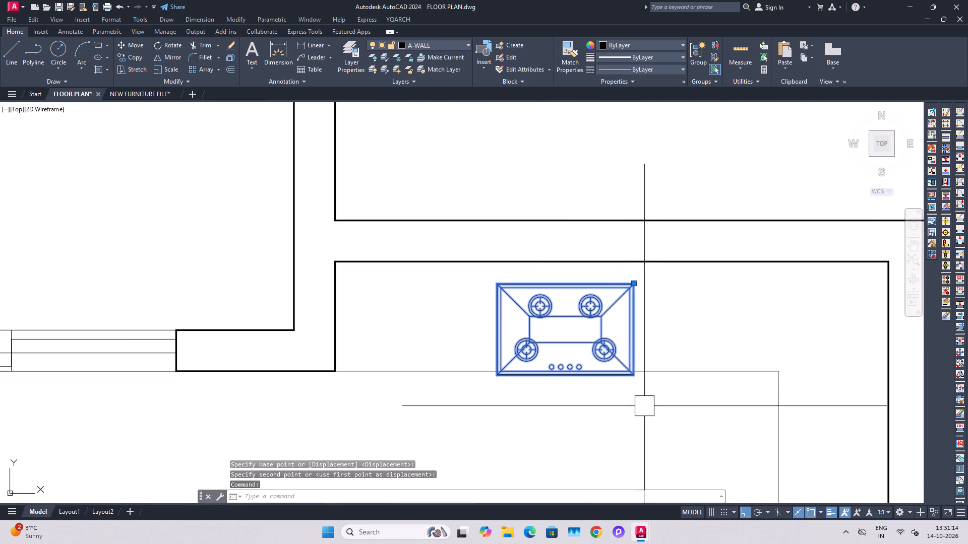
{"action": "key", "text": "m"}
{"action": "key", "text": "space"}
{"action": "left_click", "coordinate": [650, 418]}
{"action": "left_click", "coordinate": [648, 407]}
{"action": "scroll", "coordinate": [507, 271], "scroll_direction": "down", "scroll_amount": 3}
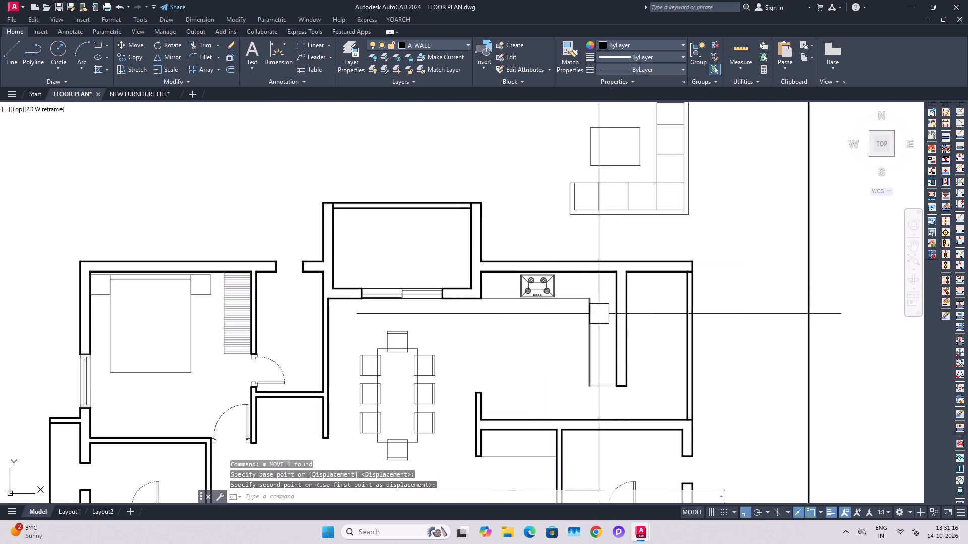
Copy the sink from the block collection beside the plan onto the kitchen side counter near its free end.
{"action": "scroll", "coordinate": [600, 315], "scroll_direction": "down", "scroll_amount": 3}
{"action": "middle_click_drag", "start_coordinate": [713, 360], "coordinate": [639, 301]}
{"action": "scroll", "coordinate": [742, 373], "scroll_direction": "up", "scroll_amount": 2}
{"action": "scroll", "coordinate": [642, 247], "scroll_direction": "up", "scroll_amount": 2}
{"action": "left_click", "coordinate": [633, 208]}
{"action": "middle_click_drag", "start_coordinate": [642, 234], "coordinate": [643, 241]}
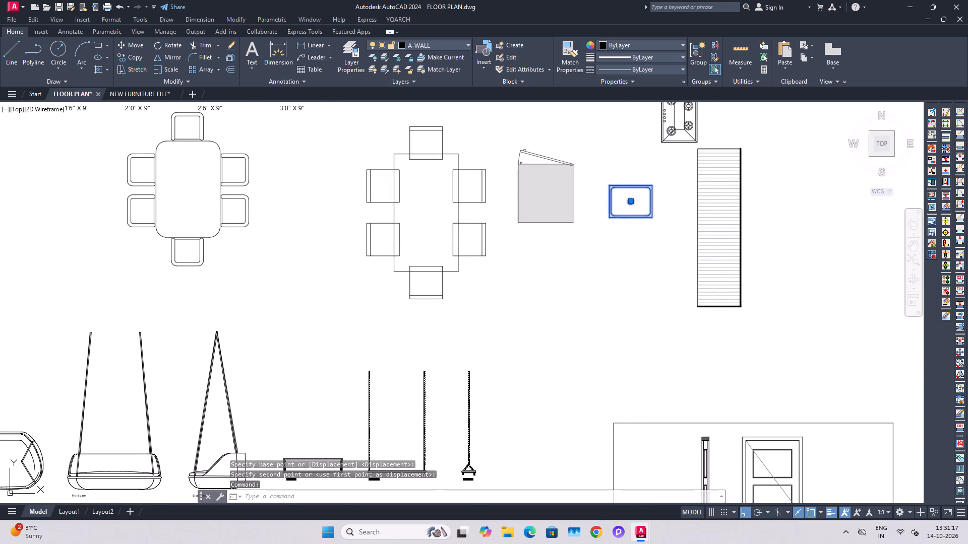
{"action": "middle_click_drag", "start_coordinate": [643, 241], "coordinate": [649, 302]}
{"action": "type", "text": "co"}
{"action": "key", "text": "space"}
{"action": "left_click", "coordinate": [663, 286]}
{"action": "scroll", "coordinate": [662, 287], "scroll_direction": "down", "scroll_amount": 3}
{"action": "middle_click_drag", "start_coordinate": [465, 252], "coordinate": [576, 296]}
{"action": "scroll", "coordinate": [461, 248], "scroll_direction": "up", "scroll_amount": 2}
{"action": "left_click", "coordinate": [518, 267]}
{"action": "key", "text": "Escape"}
Rotate the copied sink a quarter turn so it lies lengthwise along the side counter.
{"action": "left_click", "coordinate": [518, 255]}
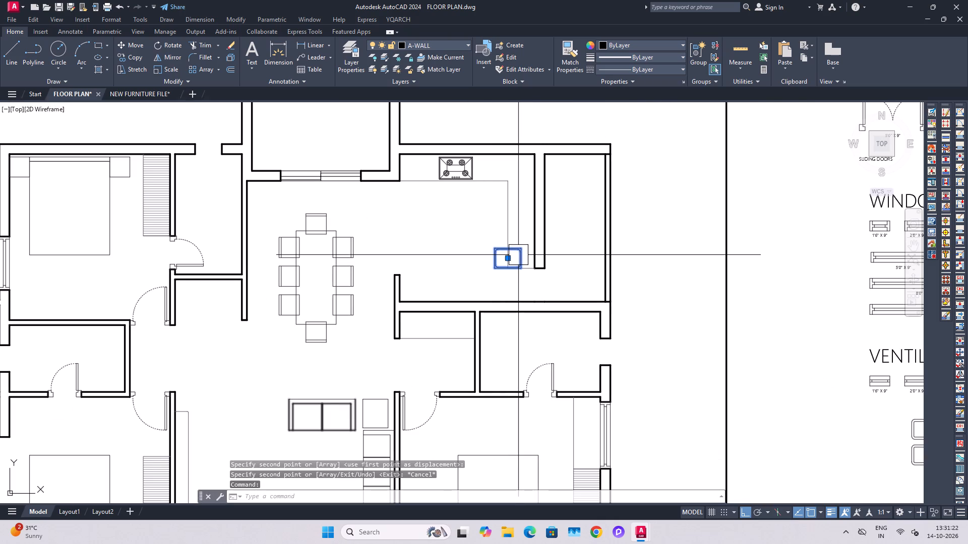
{"action": "key", "text": "r"}
{"action": "key", "text": "o"}
{"action": "key", "text": "space"}
{"action": "left_click", "coordinate": [523, 237]}
{"action": "left_click", "coordinate": [524, 248]}
Move the sink toward the partition wall so it sits within the side counter's depth.
{"action": "left_click", "coordinate": [493, 233]}
{"action": "scroll", "coordinate": [493, 233], "scroll_direction": "up", "scroll_amount": 1}
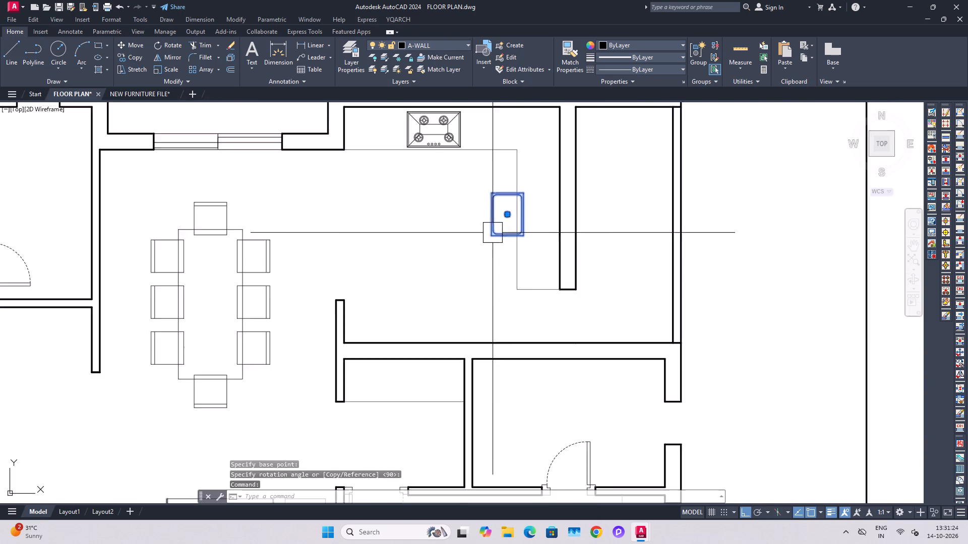
{"action": "scroll", "coordinate": [493, 233], "scroll_direction": "up", "scroll_amount": 1}
{"action": "key", "text": "m"}
{"action": "key", "text": "space"}
{"action": "left_click", "coordinate": [488, 233]}
{"action": "left_click", "coordinate": [541, 255]}
Move the sink along the side counter, closer to the counter's free end.
{"action": "left_click", "coordinate": [566, 231]}
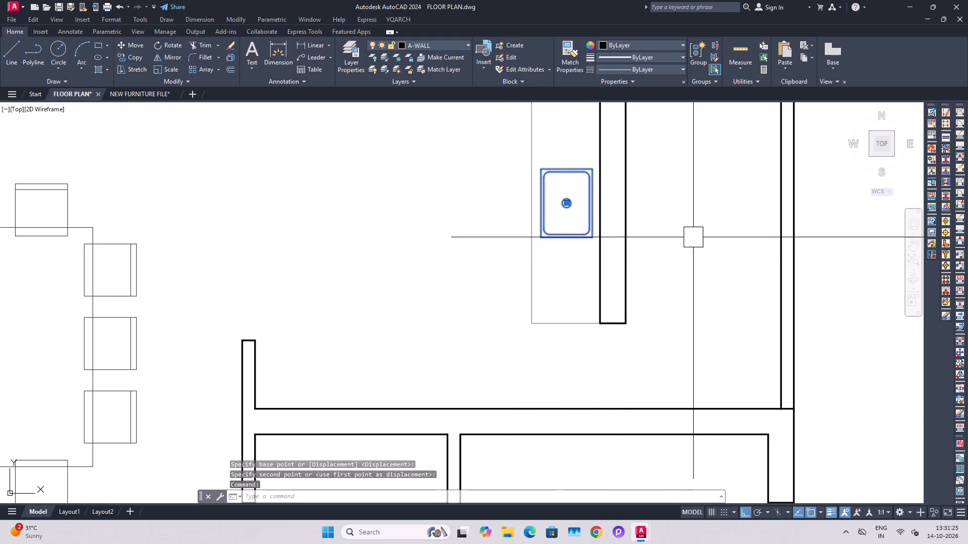
{"action": "key", "text": "n"}
{"action": "type", "text": "m"}
{"action": "key", "text": "space"}
{"action": "left_click", "coordinate": [688, 212]}
{"action": "left_click", "coordinate": [683, 257]}
{"action": "left_click", "coordinate": [552, 227]}
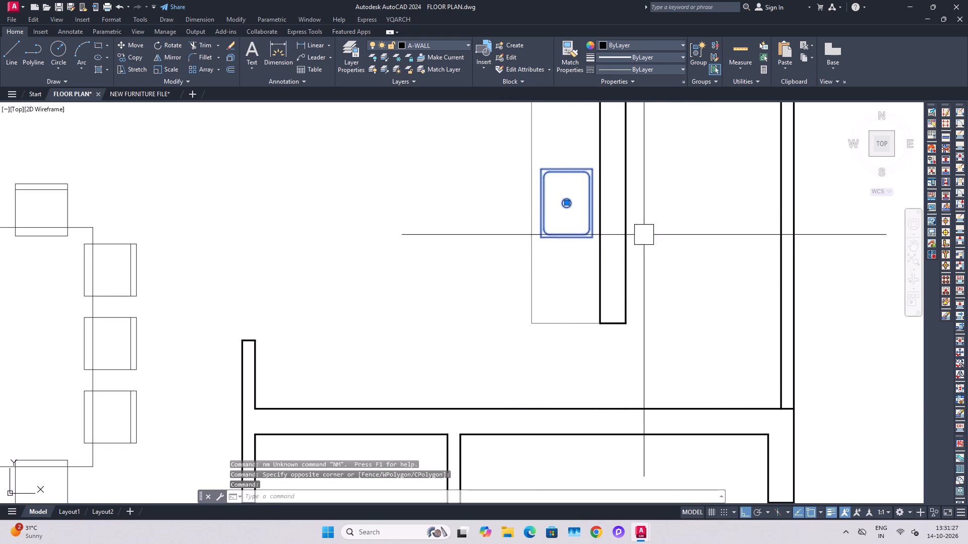
{"action": "key", "text": "m"}
{"action": "key", "text": "space"}
{"action": "left_click", "coordinate": [643, 222]}
{"action": "left_click", "coordinate": [643, 278]}
{"action": "key", "text": "Escape"}
Save the floor plan drawing.
{"action": "scroll", "coordinate": [644, 277], "scroll_direction": "down", "scroll_amount": 4}
{"action": "key", "text": "ctrl+s"}
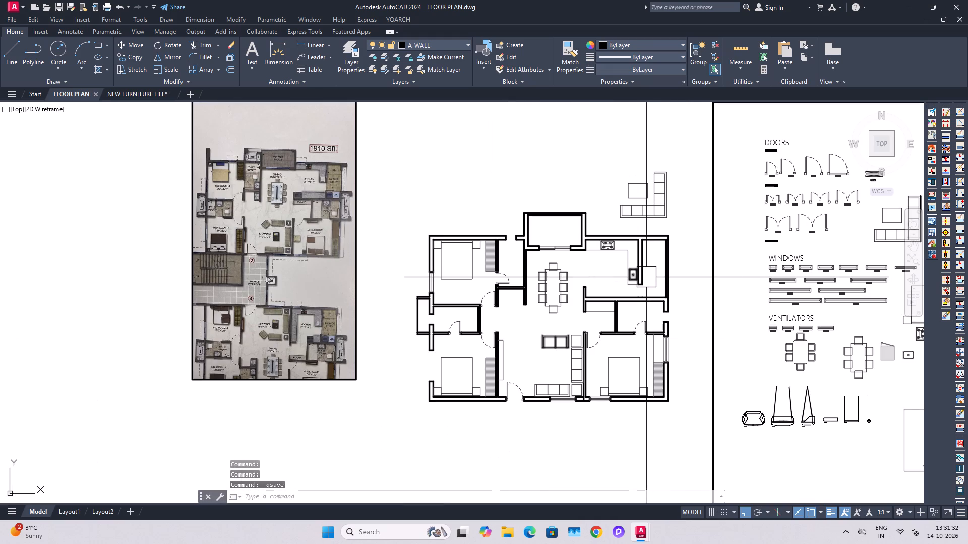
Compare the kitchen and utility layout in the reference image with the kitchen in the drawn plan.
{"action": "scroll", "coordinate": [615, 275], "scroll_direction": "up", "scroll_amount": 2}
{"action": "middle_click_drag", "start_coordinate": [674, 301], "coordinate": [706, 318]}
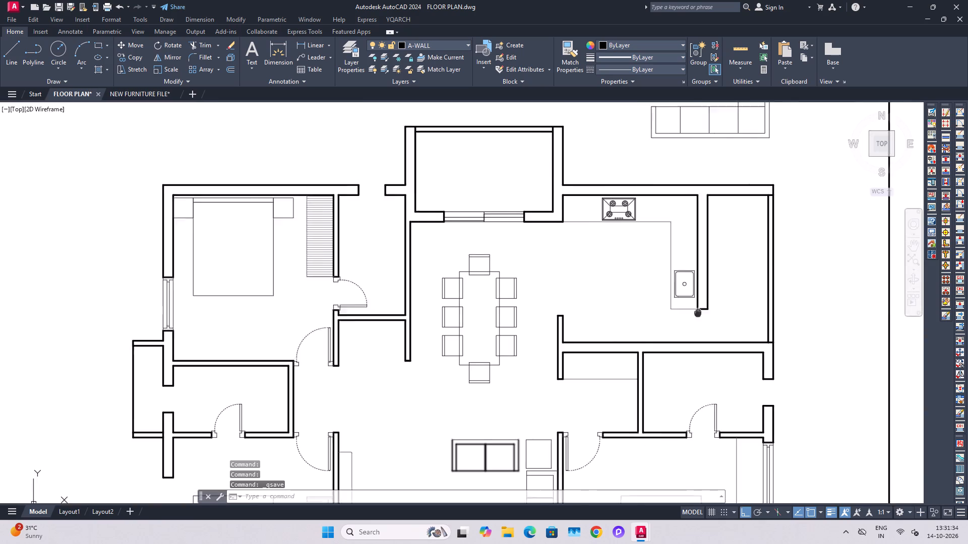
{"action": "middle_click_drag", "start_coordinate": [706, 318], "coordinate": [720, 335]}
{"action": "scroll", "coordinate": [722, 336], "scroll_direction": "down", "scroll_amount": 1}
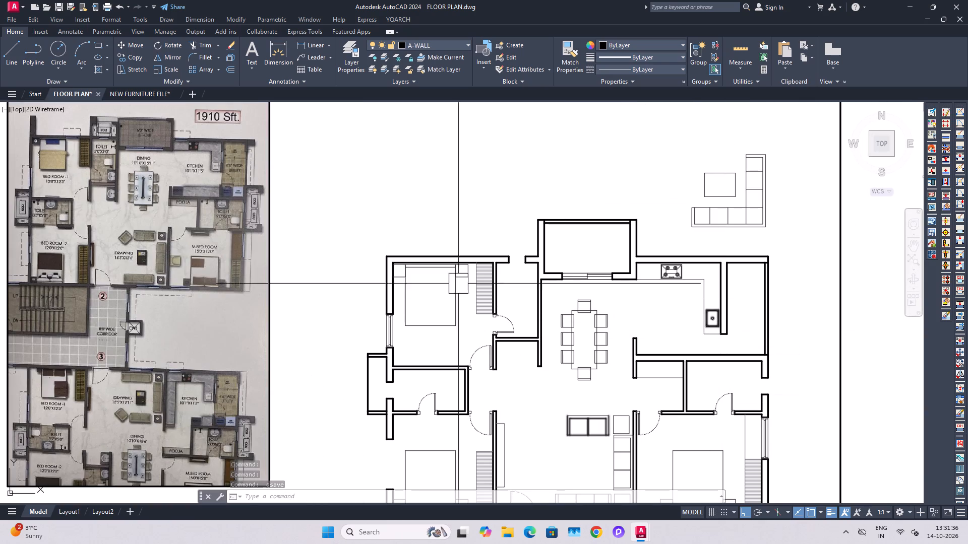
{"action": "scroll", "coordinate": [228, 219], "scroll_direction": "up", "scroll_amount": 1}
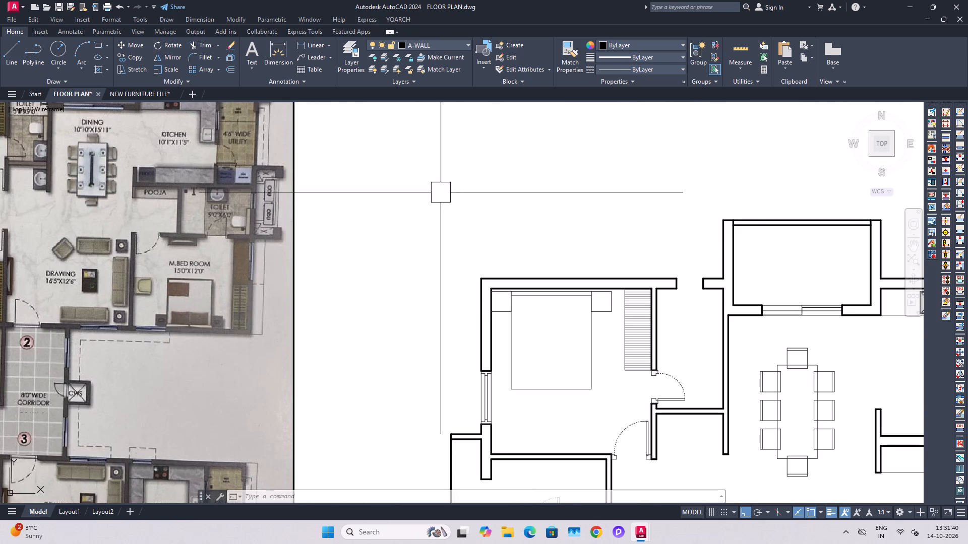
{"action": "middle_click_drag", "start_coordinate": [749, 320], "coordinate": [644, 296]}
{"action": "middle_click_drag", "start_coordinate": [864, 323], "coordinate": [707, 248]}
{"action": "scroll", "coordinate": [746, 328], "scroll_direction": "up", "scroll_amount": 1}
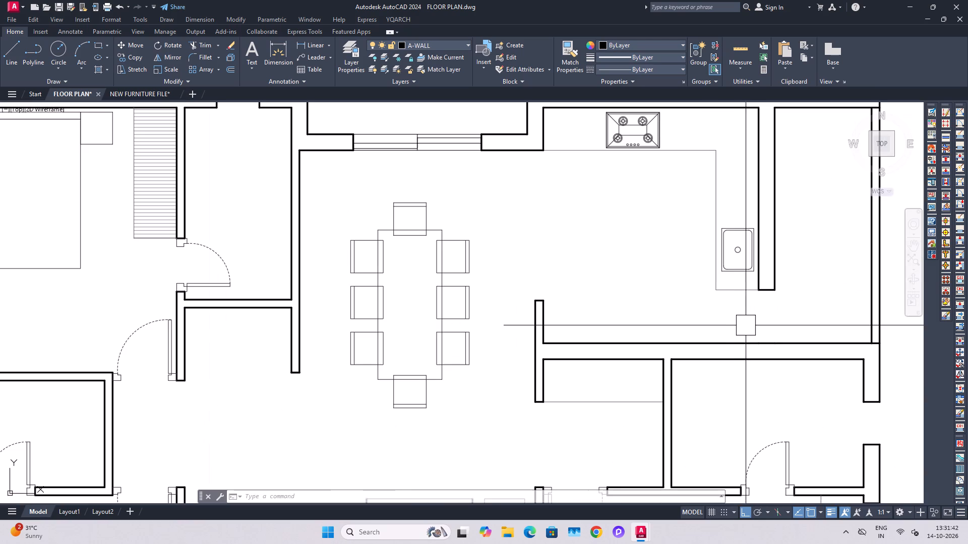
Offset the kitchen's lower wall line 2' into the room to form the opposite counter's front edge.
{"action": "key", "text": "Escape"}
{"action": "type", "text": "o 2'"}
{"action": "key", "text": "Return"}
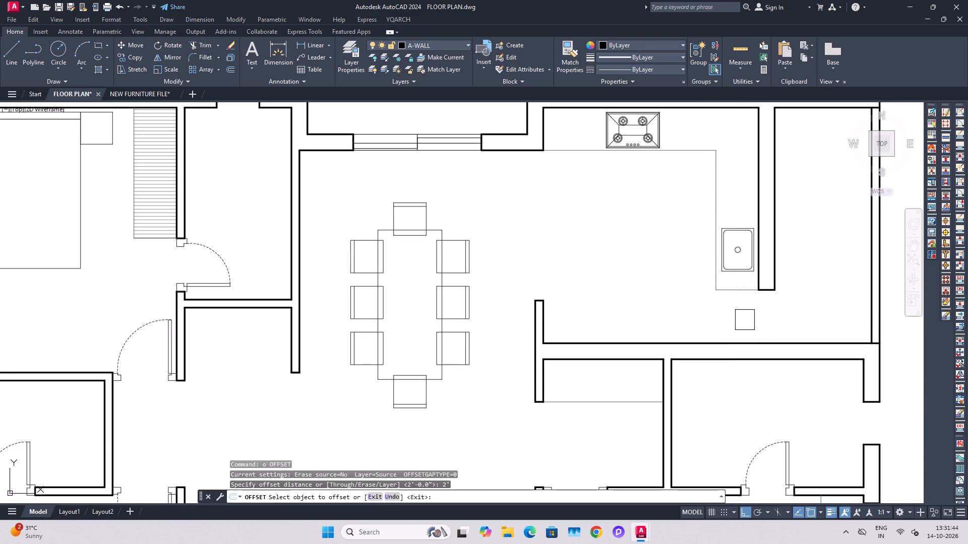
{"action": "left_click_drag", "start_coordinate": [735, 337], "coordinate": [730, 333]}
{"action": "left_click", "coordinate": [723, 319]}
{"action": "scroll", "coordinate": [764, 288], "scroll_direction": "up", "scroll_amount": 2}
{"action": "key", "text": "Escape"}
Move the end line of the partition between kitchen and utility 2' back along the partition.
{"action": "left_click", "coordinate": [769, 294]}
{"action": "middle_click_drag", "start_coordinate": [785, 317], "coordinate": [737, 365]}
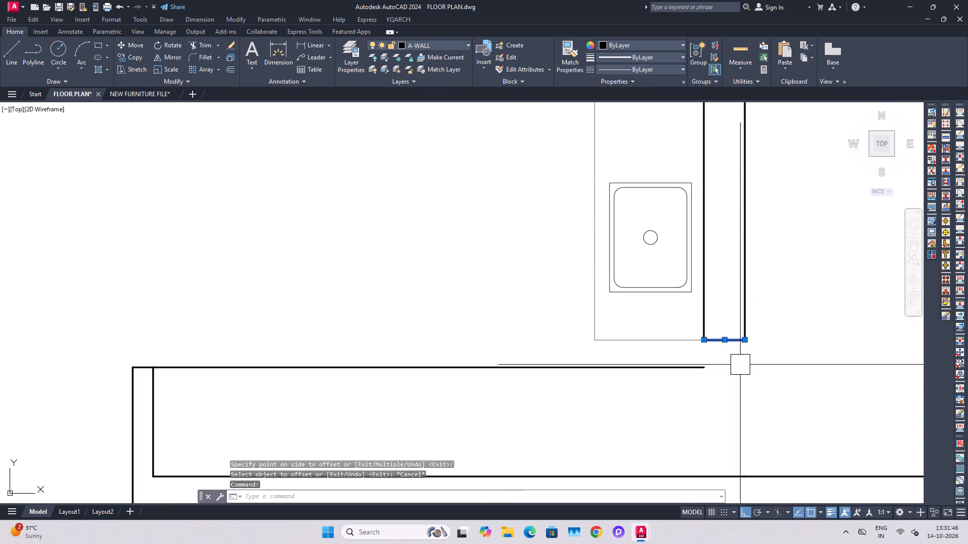
{"action": "key", "text": "m"}
{"action": "key", "text": "space"}
{"action": "left_click", "coordinate": [798, 364]}
{"action": "key", "text": "2"}
{"action": "key", "text": "apostrophe"}
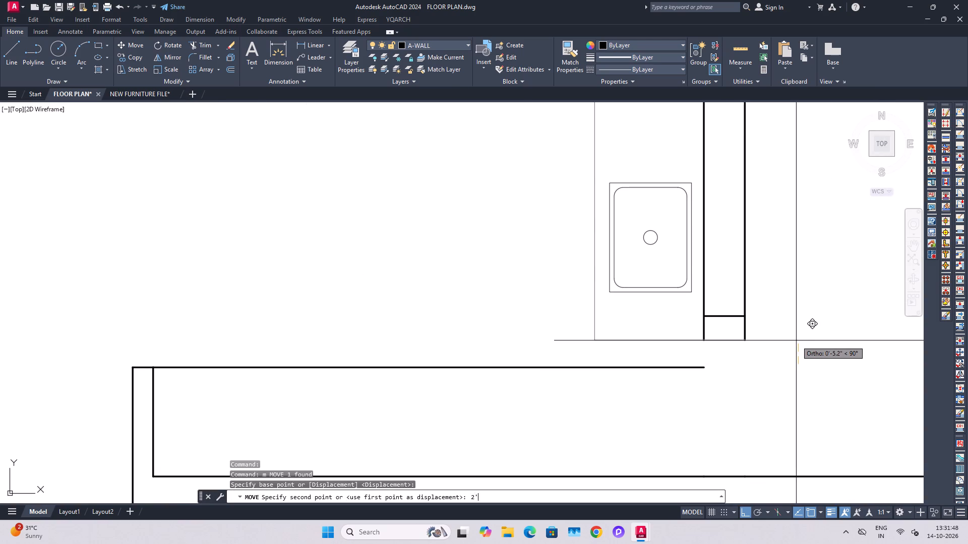
{"action": "key", "text": "Return"}
{"action": "key", "text": "Escape"}
{"action": "key", "text": "Escape"}
Shorten both long lines of the kitchen partition so they meet its relocated end line.
{"action": "left_click", "coordinate": [754, 314]}
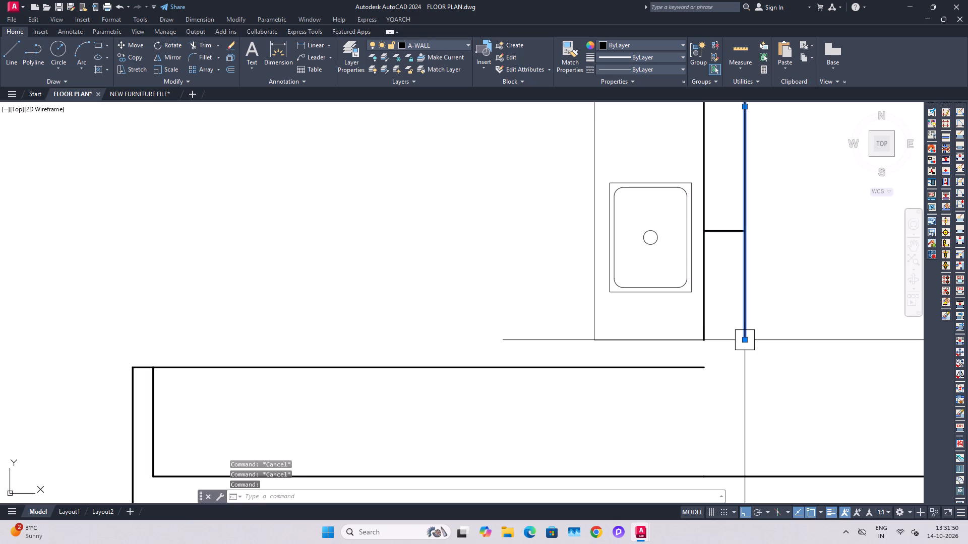
{"action": "left_click", "coordinate": [747, 338]}
{"action": "left_click", "coordinate": [744, 231]}
{"action": "key", "text": "Escape"}
{"action": "left_click", "coordinate": [707, 168]}
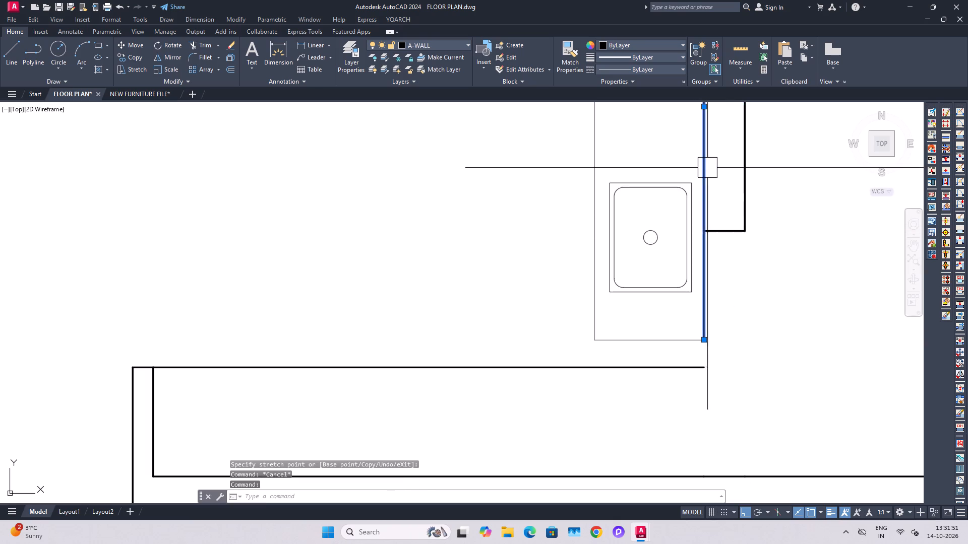
{"action": "left_click", "coordinate": [704, 340]}
{"action": "left_click", "coordinate": [705, 231]}
{"action": "key", "text": "Escape"}
{"action": "key", "text": "Escape"}
{"action": "key", "text": "Escape"}
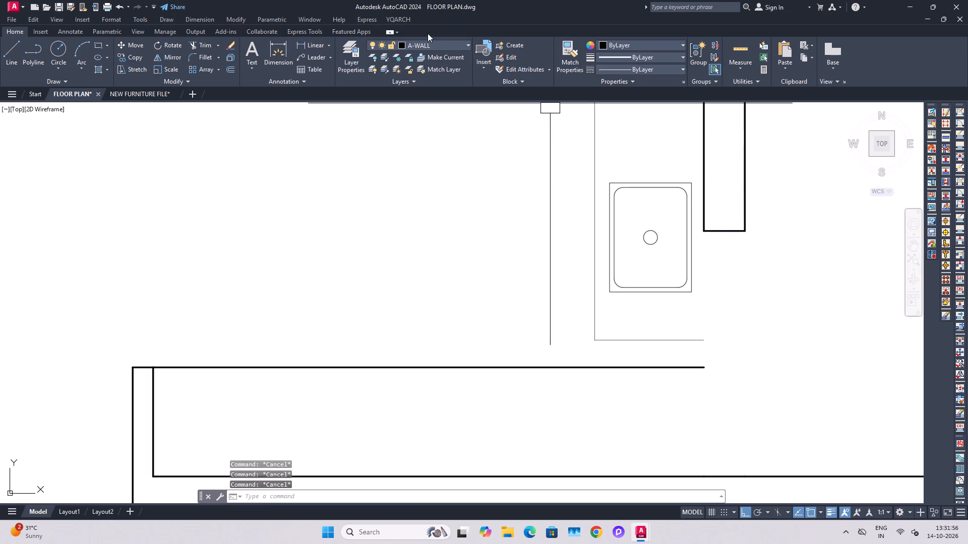
Dimension the gap between the partition's end and the new counter line, align its lower origin to that line, and erase the dimension.
{"action": "left_click", "coordinate": [305, 46]}
{"action": "left_click", "coordinate": [732, 231]}
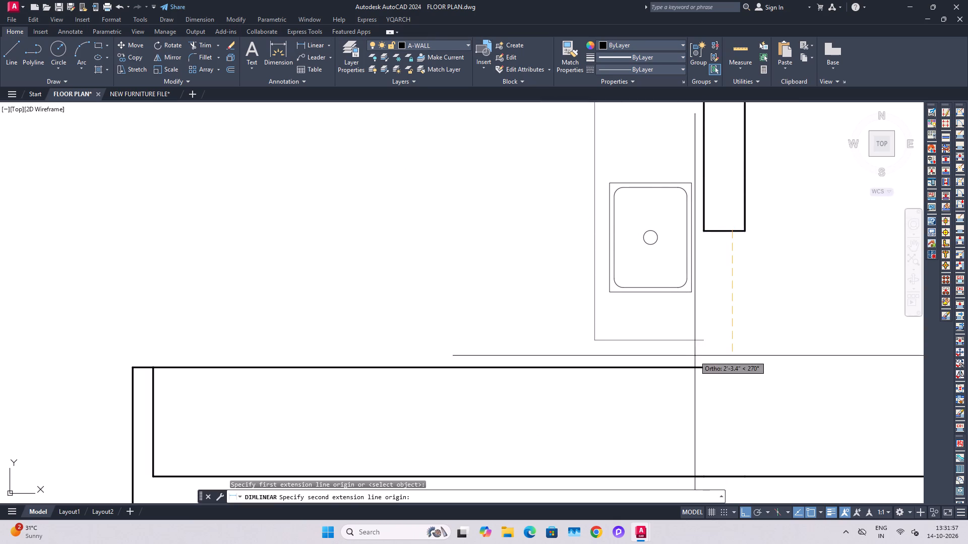
{"action": "left_click", "coordinate": [710, 372]}
{"action": "left_click", "coordinate": [776, 380]}
{"action": "left_click", "coordinate": [768, 347]}
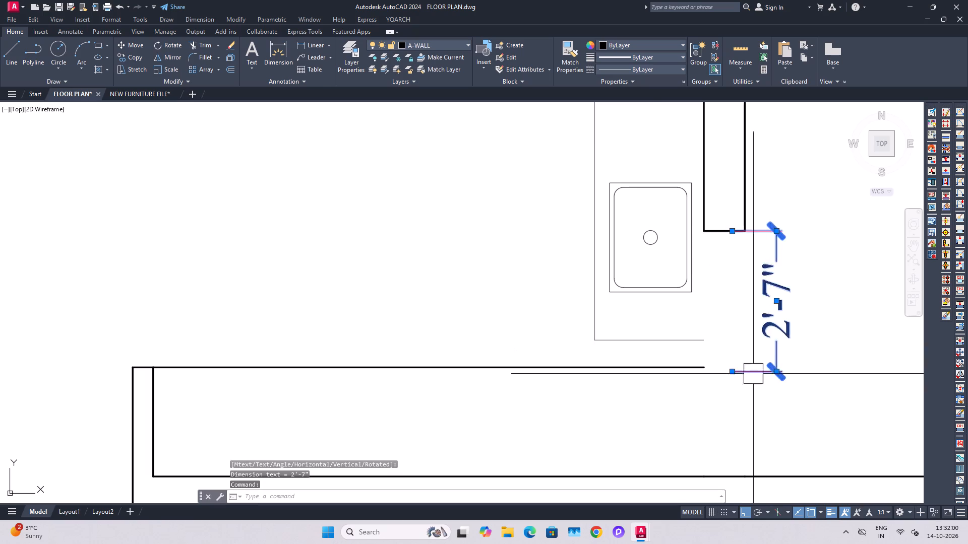
{"action": "scroll", "coordinate": [744, 375], "scroll_direction": "up", "scroll_amount": 2}
{"action": "left_click", "coordinate": [723, 369]}
{"action": "left_click", "coordinate": [649, 358]}
{"action": "key", "text": "Escape"}
{"action": "scroll", "coordinate": [686, 357], "scroll_direction": "down", "scroll_amount": 2}
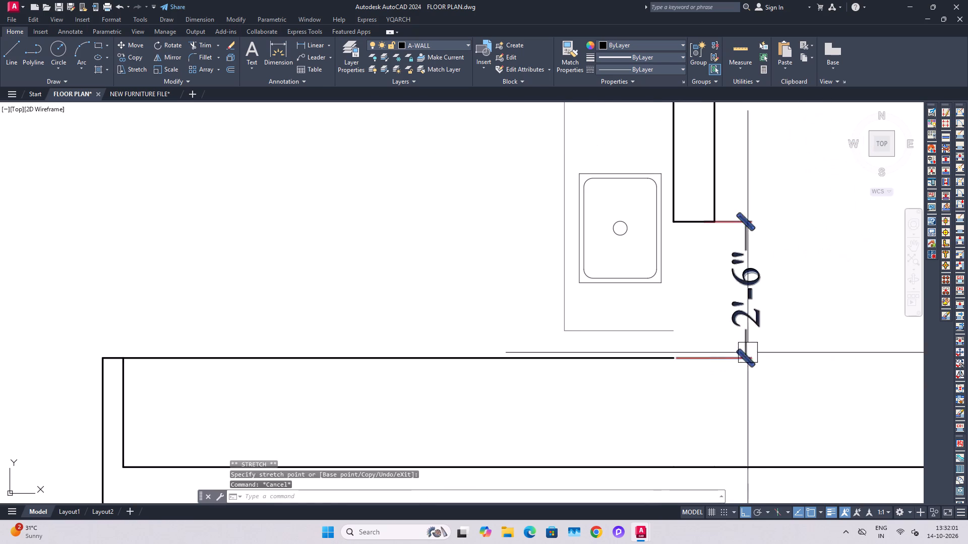
{"action": "left_click", "coordinate": [760, 298]}
{"action": "key", "text": "Delete"}
Move the sink and the side counter's end line together so the end line aligns with the shortened partition's end.
{"action": "left_click_drag", "start_coordinate": [670, 288], "coordinate": [665, 285]}
{"action": "left_click", "coordinate": [664, 333]}
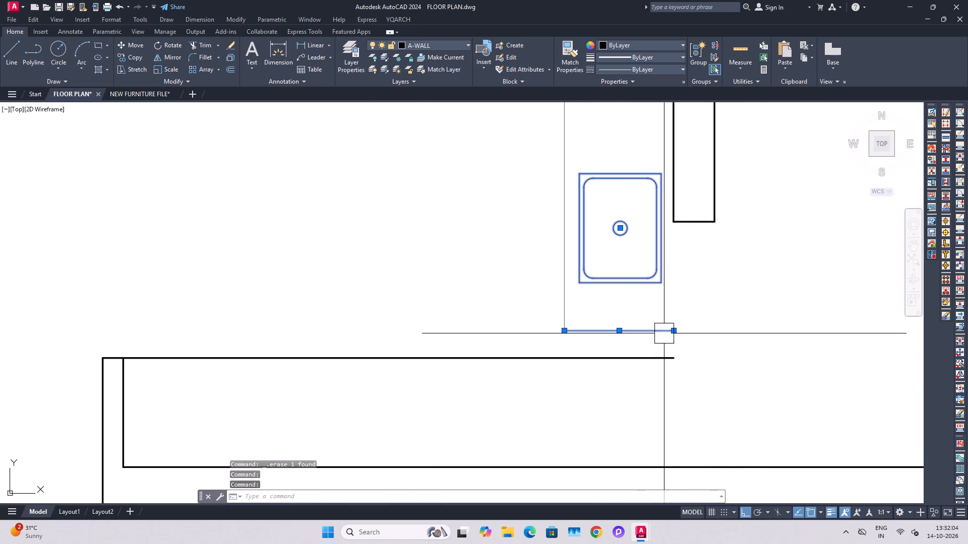
{"action": "key", "text": "m"}
{"action": "key", "text": "space"}
{"action": "left_click", "coordinate": [676, 331]}
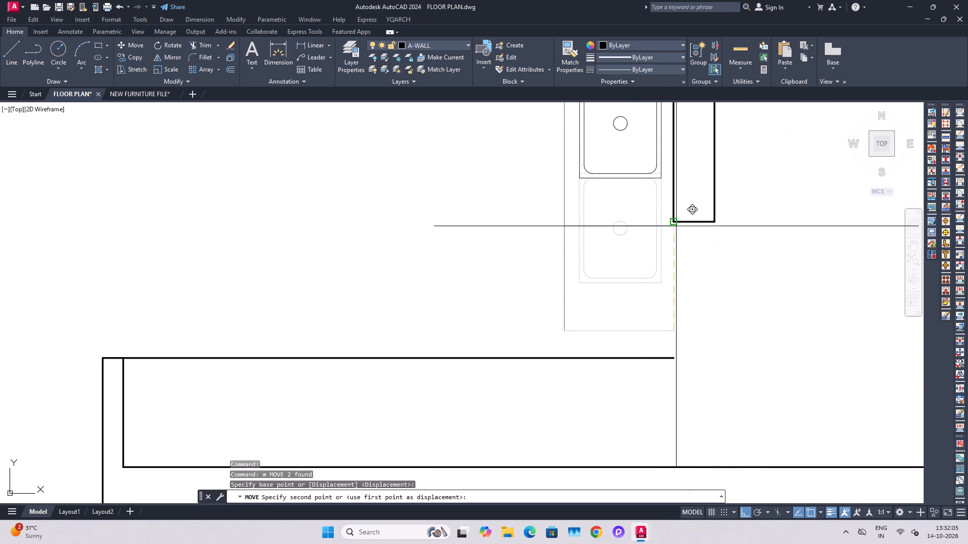
{"action": "left_click", "coordinate": [676, 224]}
{"action": "key", "text": "Escape"}
{"action": "key", "text": "Escape"}
Trim the side counter's front line where it projects past the relocated end line.
{"action": "key", "text": "t"}
{"action": "key", "text": "r"}
{"action": "key", "text": "space"}
{"action": "left_click", "coordinate": [569, 268]}
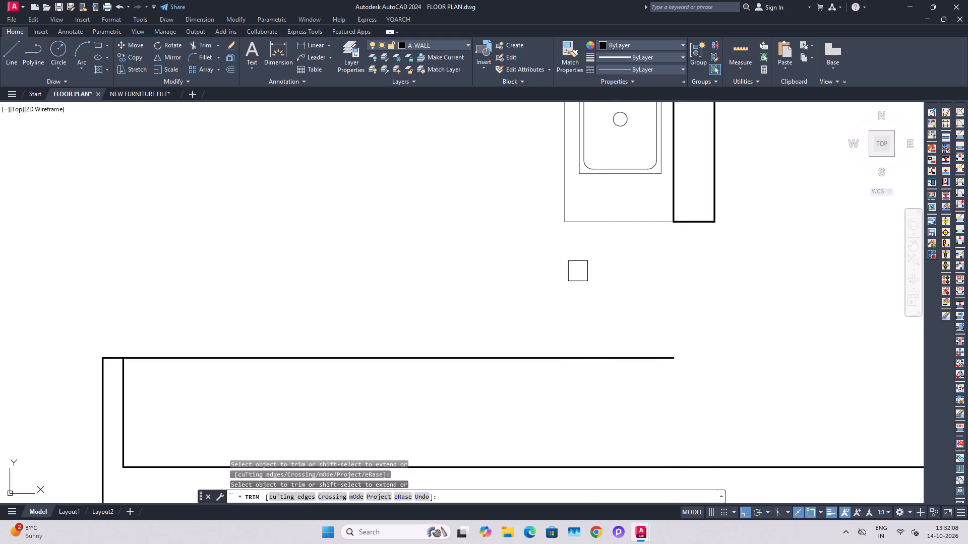
{"action": "key", "text": "Escape"}
{"action": "scroll", "coordinate": [633, 280], "scroll_direction": "down", "scroll_amount": 2}
{"action": "key", "text": "Escape"}
Draw a line from the new lower counter line's free end perpendicular to the kitchen's lower wall.
{"action": "middle_click_drag", "start_coordinate": [670, 309], "coordinate": [694, 319]}
{"action": "key", "text": "l"}
{"action": "key", "text": "space"}
{"action": "scroll", "coordinate": [678, 329], "scroll_direction": "up", "scroll_amount": 1}
{"action": "left_click", "coordinate": [672, 316]}
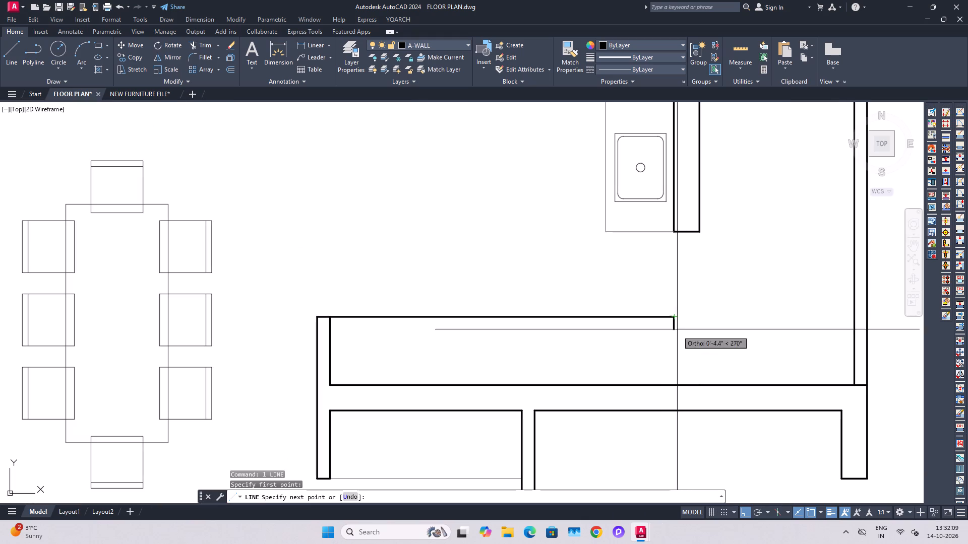
{"action": "left_click", "coordinate": [675, 384]}
{"action": "key", "text": "Escape"}
{"action": "key", "text": "Escape"}
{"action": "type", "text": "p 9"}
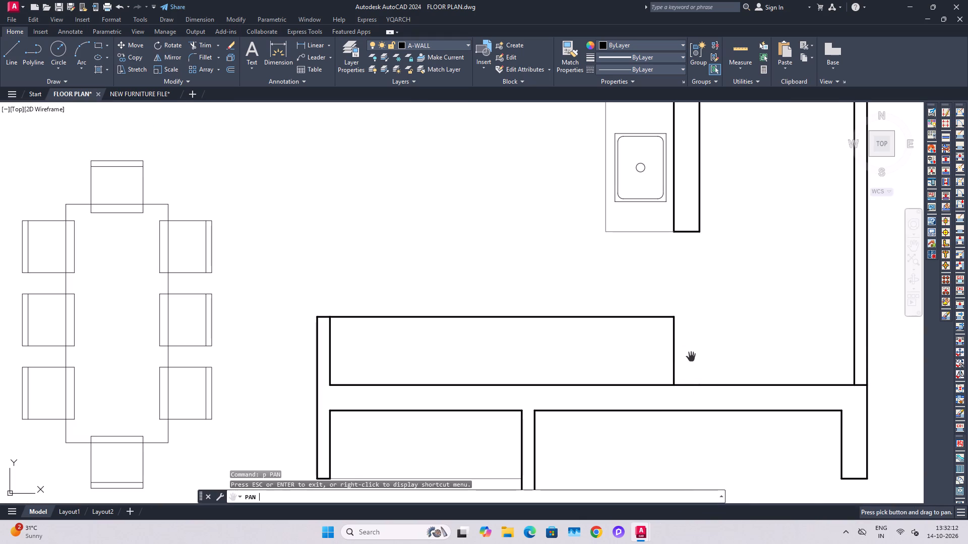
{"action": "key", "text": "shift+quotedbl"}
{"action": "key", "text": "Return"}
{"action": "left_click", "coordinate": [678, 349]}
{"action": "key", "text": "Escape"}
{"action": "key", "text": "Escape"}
Offset the lower counter's end line 9" toward the utility to give the wall thickness.
{"action": "key", "text": "o"}
{"action": "key", "text": "space"}
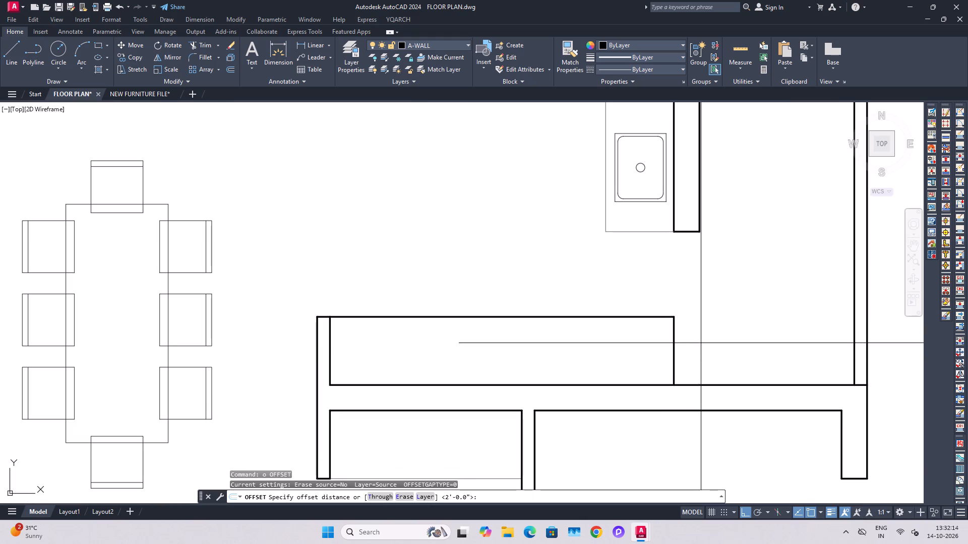
{"action": "key", "text": "9"}
{"action": "key", "text": "shift+quotedbl"}
{"action": "key", "text": "Return"}
{"action": "left_click", "coordinate": [679, 344]}
{"action": "left_click", "coordinate": [707, 344]}
{"action": "key", "text": "Escape"}
{"action": "key", "text": "Escape"}
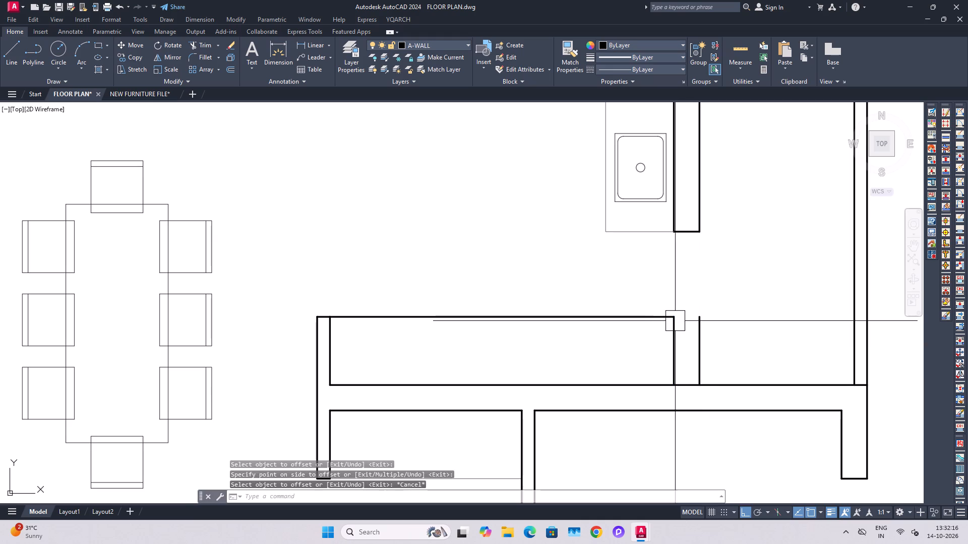
Draw a line joining the open ends of the two parallel lines spaced 9" apart.
{"action": "key", "text": "l"}
{"action": "key", "text": "space"}
{"action": "left_click_drag", "start_coordinate": [670, 318], "coordinate": [679, 318]}
{"action": "left_click", "coordinate": [704, 318]}
{"action": "key", "text": "Escape"}
{"action": "key", "text": "Escape"}
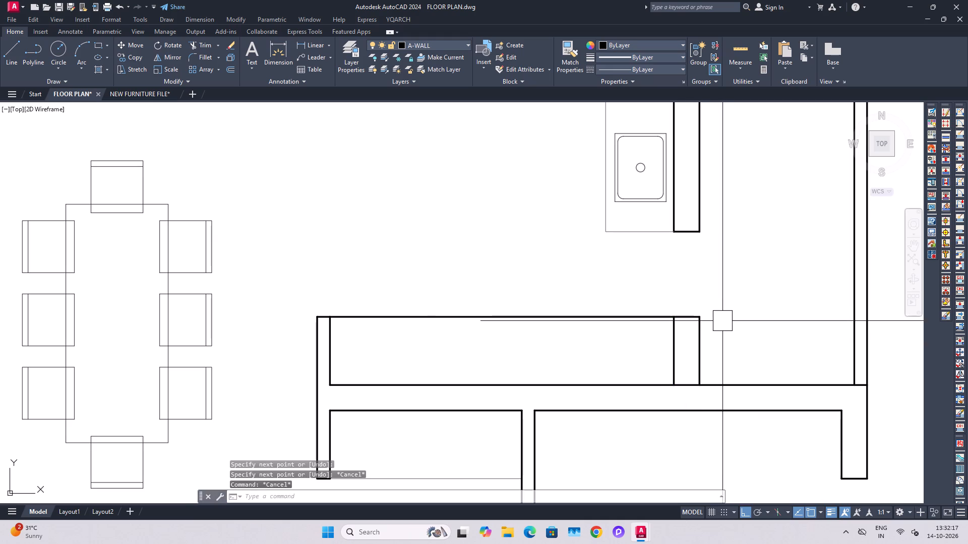
Offset the short wall cap line at the lower counter's end 4.5" toward the partition opening.
{"action": "key", "text": "o"}
{"action": "key", "text": "space"}
{"action": "key", "text": "3"}
{"action": "key", "text": "BackSpace"}
{"action": "key", "text": "4"}
{"action": "key", "text": "period"}
{"action": "type", "text": "5\""}
{"action": "key", "text": "Return"}
{"action": "scroll", "coordinate": [685, 289], "scroll_direction": "up", "scroll_amount": 1}
{"action": "left_click_drag", "start_coordinate": [694, 330], "coordinate": [691, 319]}
{"action": "left_click", "coordinate": [687, 301]}
{"action": "key", "text": "Escape"}
{"action": "key", "text": "Escape"}
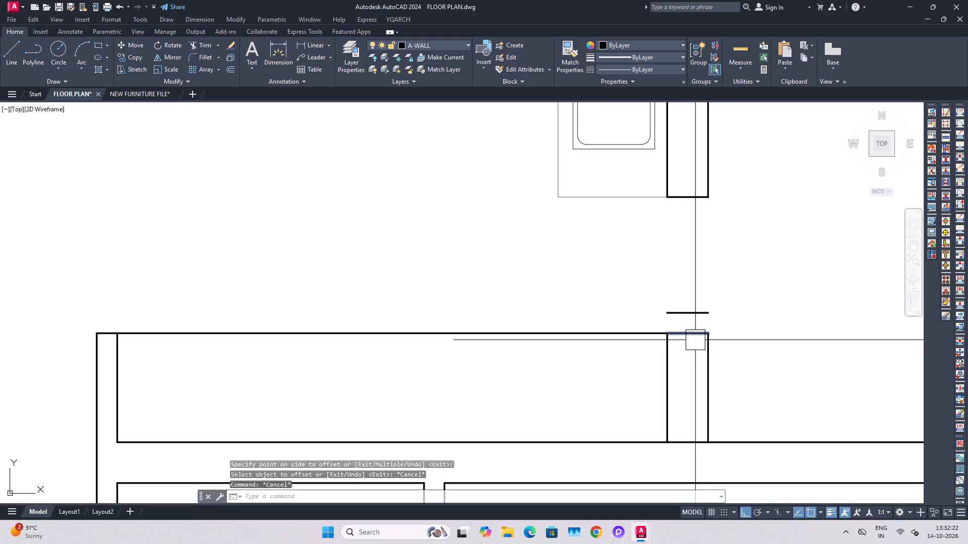
Extend both side lines of the short wall at the lower counter's end to the offset cap line.
{"action": "type", "text": "ex"}
{"action": "key", "text": "space"}
{"action": "key", "text": "space"}
{"action": "left_click", "coordinate": [671, 358]}
{"action": "left_click", "coordinate": [711, 351]}
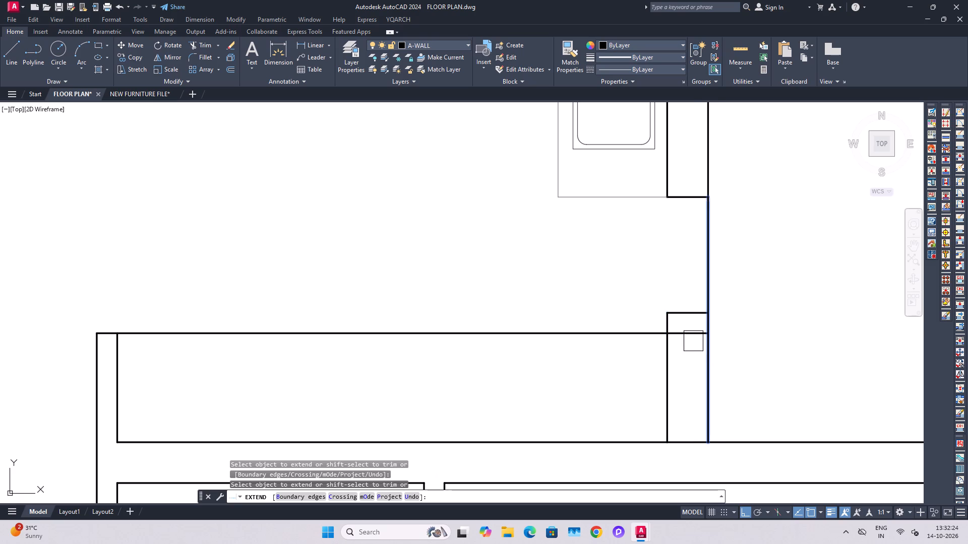
Trim off the piece of the lower counter's edge line that crosses the short wall.
{"action": "key", "text": "Escape"}
{"action": "key", "text": "Escape"}
{"action": "key", "text": "t"}
{"action": "key", "text": "r"}
{"action": "key", "text": "space"}
{"action": "left_click", "coordinate": [686, 335]}
{"action": "key", "text": "Escape"}
Move the upper partition's end cap, the counter end line and the sink 4.5" upward, away from the utility opening.
{"action": "middle_click_drag", "start_coordinate": [702, 271], "coordinate": [702, 387]}
{"action": "key", "text": "Escape"}
{"action": "left_click", "coordinate": [695, 311]}
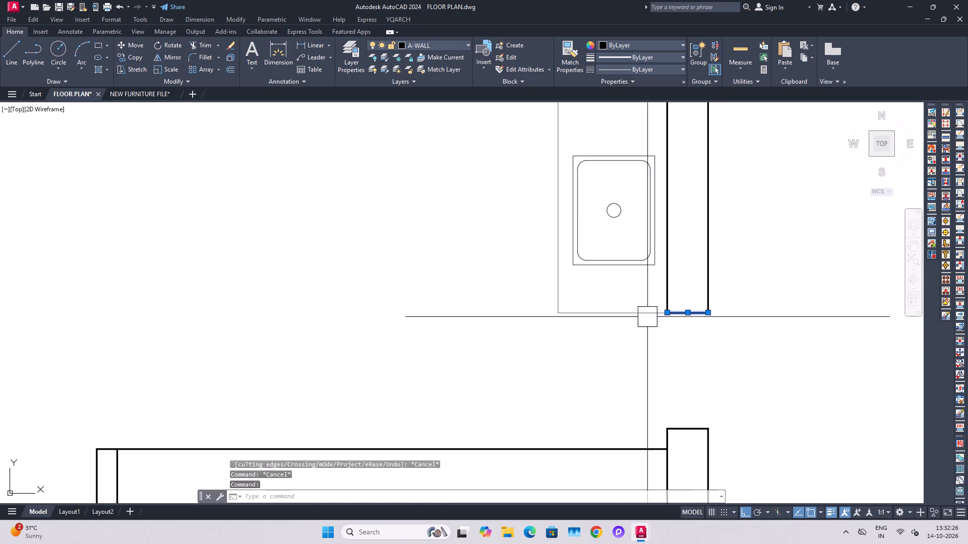
{"action": "left_click", "coordinate": [621, 314]}
{"action": "left_click", "coordinate": [616, 255]}
{"action": "key", "text": "m"}
{"action": "key", "text": "space"}
{"action": "left_click", "coordinate": [706, 360]}
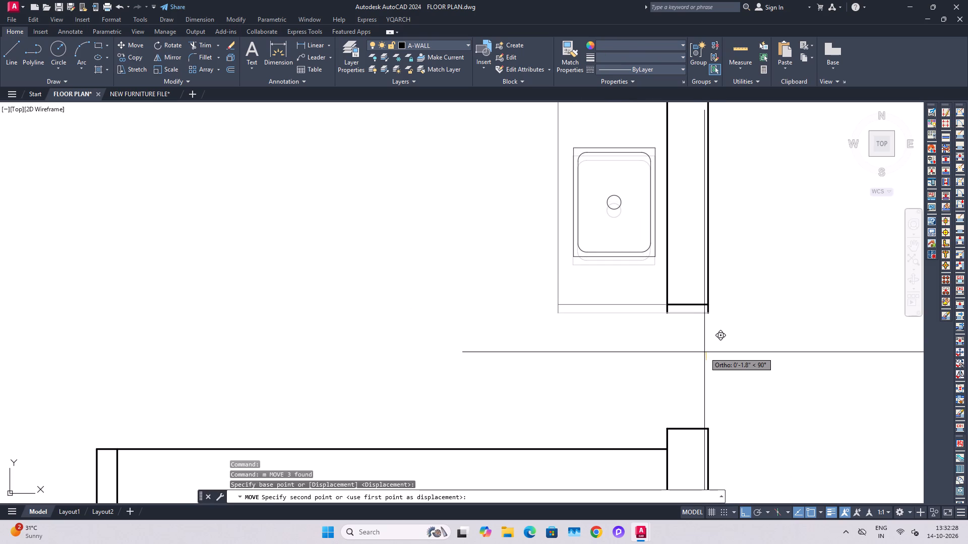
{"action": "type", "text": "4.5\""}
{"action": "key", "text": "Return"}
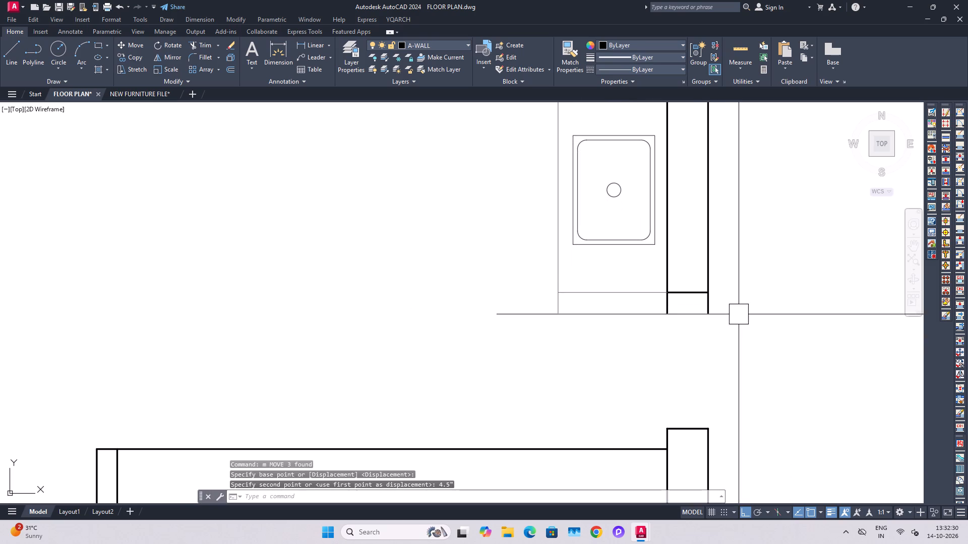
Trim the leftover partition and counter lines projecting below the moved end cap.
{"action": "key", "text": "Escape"}
{"action": "key", "text": "Escape"}
{"action": "key", "text": "t"}
{"action": "key", "text": "r"}
{"action": "key", "text": "space"}
{"action": "left_click", "coordinate": [755, 306]}
{"action": "left_click", "coordinate": [553, 303]}
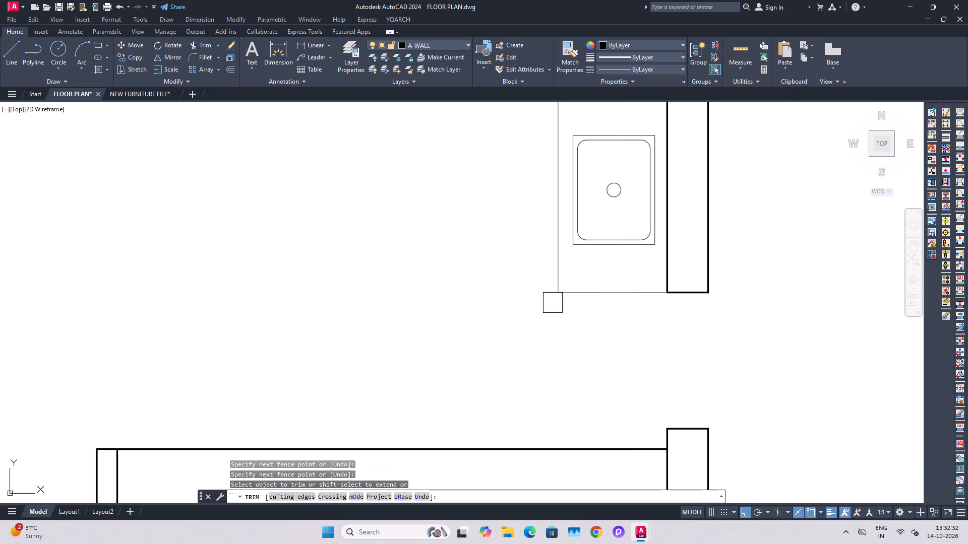
{"action": "scroll", "coordinate": [726, 316], "scroll_direction": "down", "scroll_amount": 2}
{"action": "key", "text": "Escape"}
Match the lower counter's edge line to the properties of the upper counter's thin end line.
{"action": "middle_click_drag", "start_coordinate": [754, 347], "coordinate": [758, 319]}
{"action": "key", "text": "Escape"}
{"action": "scroll", "coordinate": [710, 353], "scroll_direction": "up", "scroll_amount": 1}
{"action": "key", "text": "Escape"}
{"action": "key", "text": "m"}
{"action": "key", "text": "a"}
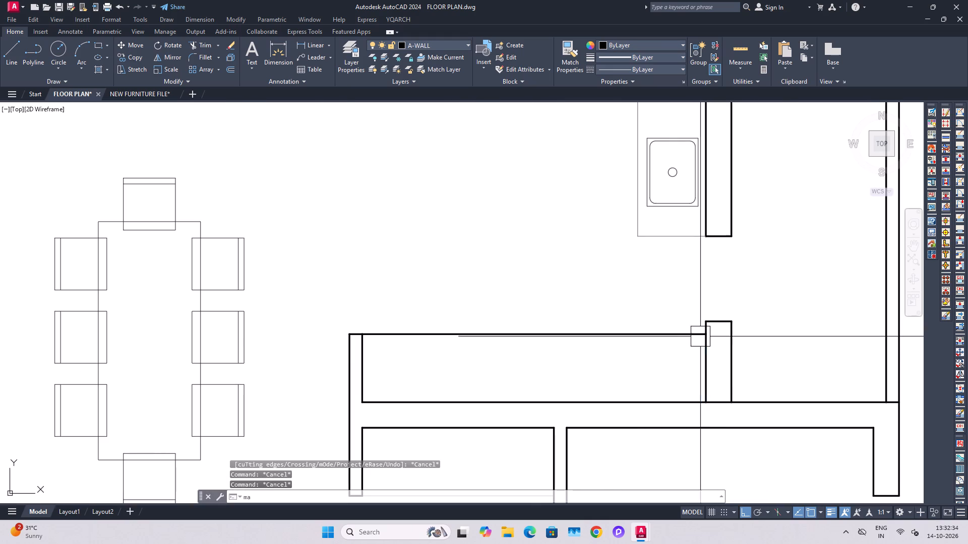
{"action": "key", "text": "space"}
{"action": "left_click", "coordinate": [688, 240]}
{"action": "left_click", "coordinate": [651, 334]}
{"action": "key", "text": "Escape"}
{"action": "key", "text": "Escape"}
Save the drawing.
{"action": "scroll", "coordinate": [654, 330], "scroll_direction": "down", "scroll_amount": 1}
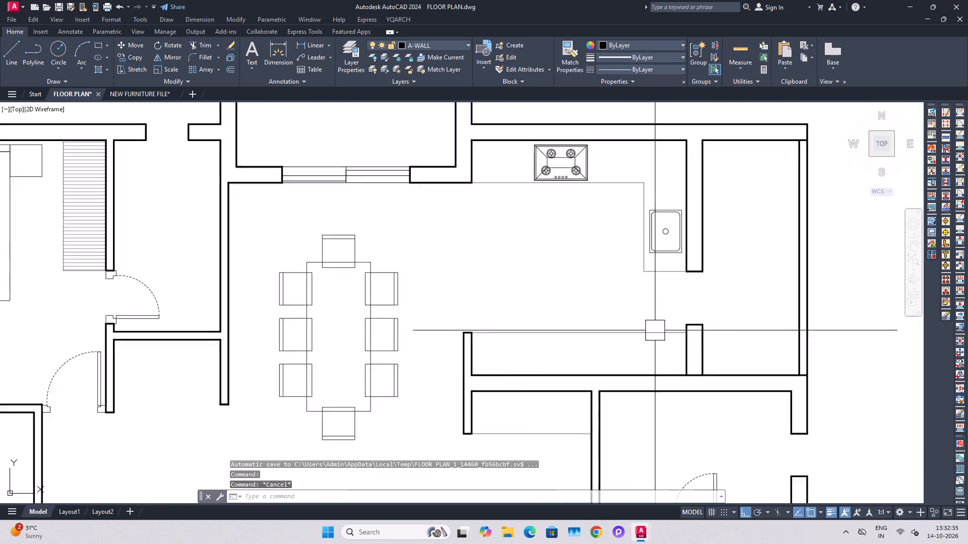
{"action": "scroll", "coordinate": [655, 330], "scroll_direction": "down", "scroll_amount": 1}
{"action": "middle_click_drag", "start_coordinate": [631, 279], "coordinate": [665, 286]}
{"action": "key", "text": "ctrl+s"}
{"action": "middle_click_drag", "start_coordinate": [590, 256], "coordinate": [658, 297]}
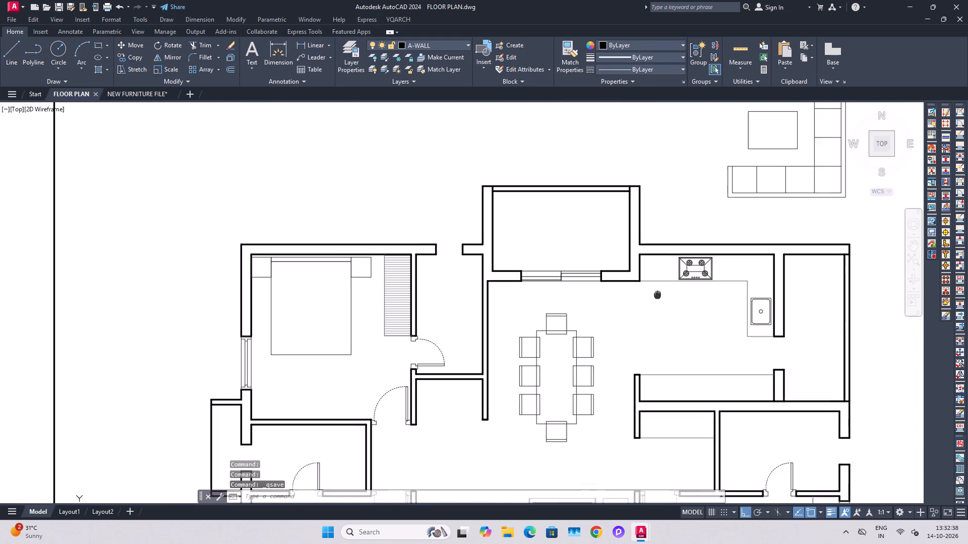
{"action": "middle_click_drag", "start_coordinate": [658, 297], "coordinate": [659, 297]}
{"action": "scroll", "coordinate": [652, 288], "scroll_direction": "down", "scroll_amount": 1}
{"action": "middle_click_drag", "start_coordinate": [667, 347], "coordinate": [662, 301]}
{"action": "key", "text": "ctrl+s"}
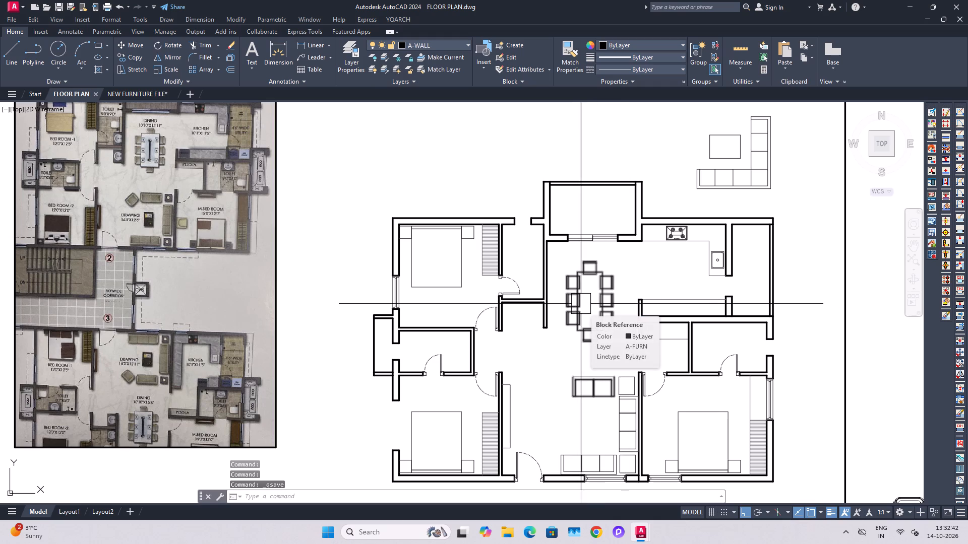
Examine the whole plan beside the reference image, saving the drawing along the way.
{"action": "scroll", "coordinate": [579, 229], "scroll_direction": "down", "scroll_amount": 1}
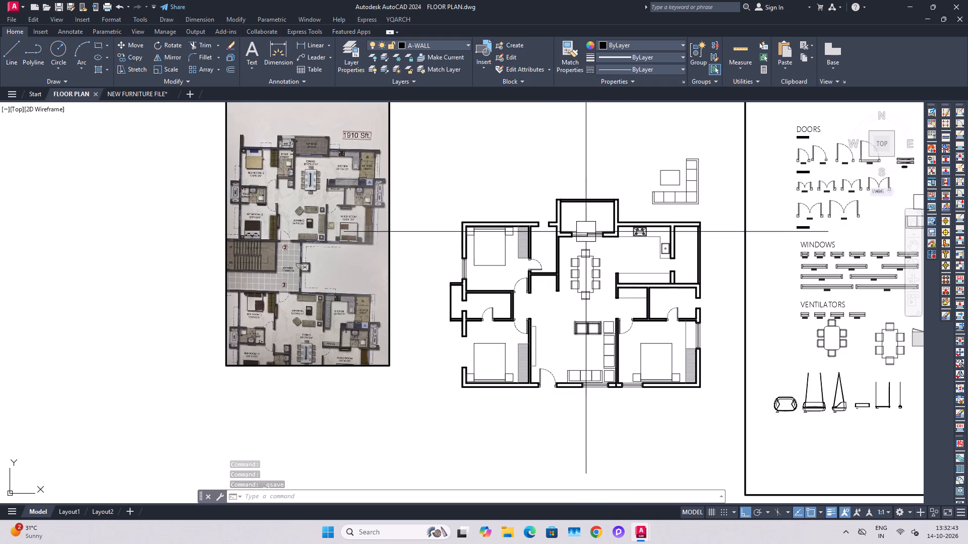
{"action": "middle_click_drag", "start_coordinate": [626, 291], "coordinate": [599, 299]}
{"action": "key", "text": "ctrl+s"}
{"action": "scroll", "coordinate": [633, 286], "scroll_direction": "up", "scroll_amount": 1}
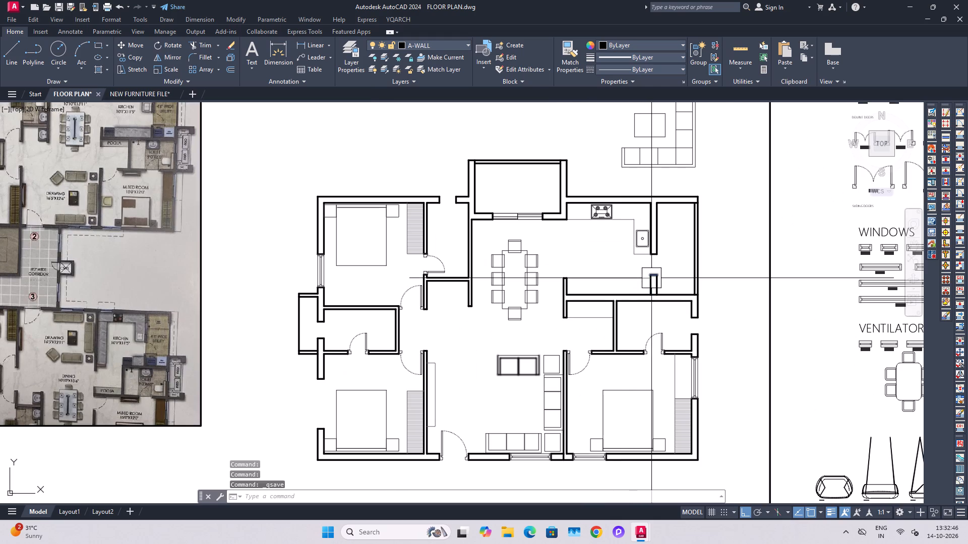
{"action": "key", "text": "ctrl+s"}
{"action": "scroll", "coordinate": [340, 177], "scroll_direction": "up", "scroll_amount": 1}
{"action": "scroll", "coordinate": [389, 227], "scroll_direction": "down", "scroll_amount": 1}
{"action": "middle_click_drag", "start_coordinate": [382, 222], "coordinate": [375, 220]}
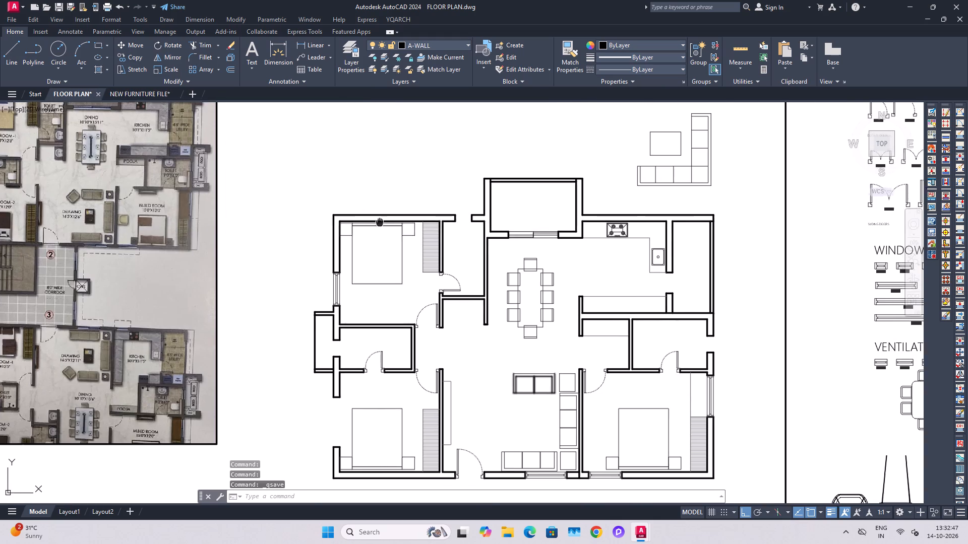
{"action": "middle_click_drag", "start_coordinate": [375, 220], "coordinate": [168, 190]}
{"action": "middle_click_drag", "start_coordinate": [411, 234], "coordinate": [489, 268]}
{"action": "scroll", "coordinate": [183, 175], "scroll_direction": "up", "scroll_amount": 1}
{"action": "key", "text": "Escape"}
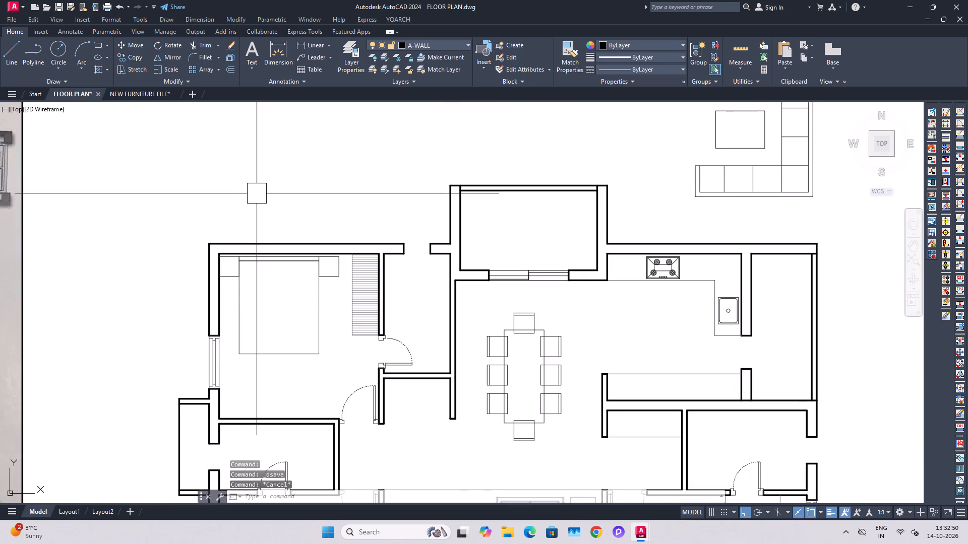
{"action": "key", "text": "Escape"}
{"action": "key", "text": "ctrl+s"}
{"action": "middle_click_drag", "start_coordinate": [302, 216], "coordinate": [354, 170]}
{"action": "scroll", "coordinate": [359, 184], "scroll_direction": "down", "scroll_amount": 1}
{"action": "middle_click_drag", "start_coordinate": [387, 222], "coordinate": [392, 207]}
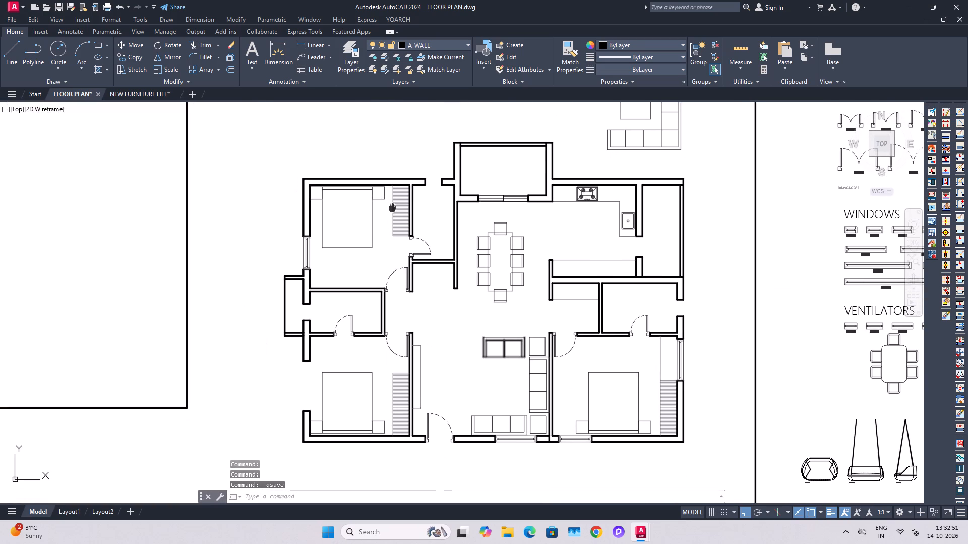
{"action": "middle_click_drag", "start_coordinate": [392, 207], "coordinate": [392, 207]}
{"action": "key", "text": "ctrl+s"}
{"action": "key", "text": "ctrl+s"}
{"action": "key", "text": "ctrl+s"}
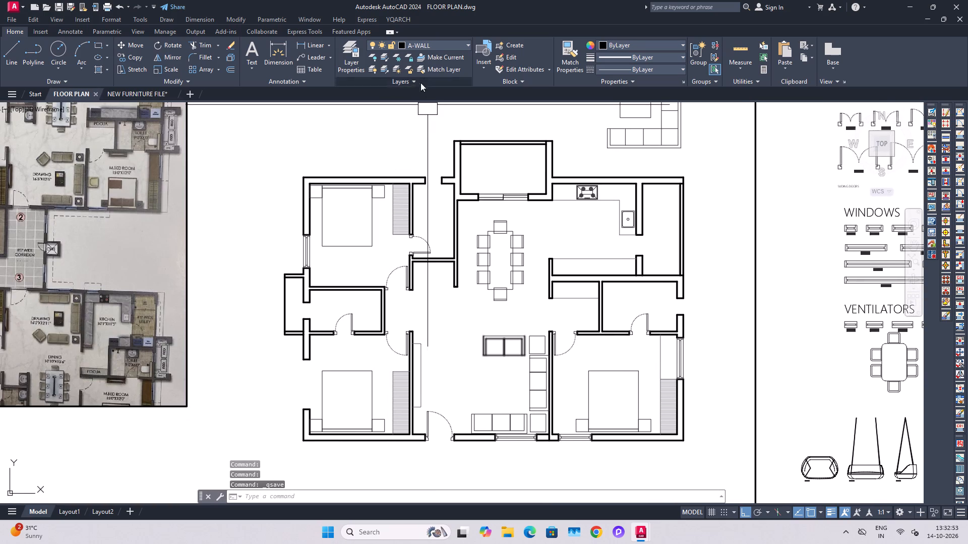
Place multiline text over the bed in the plan's upper-left bedroom reading BED ROOM 2.
{"action": "left_click", "coordinate": [252, 55]}
{"action": "scroll", "coordinate": [351, 233], "scroll_direction": "up", "scroll_amount": 2}
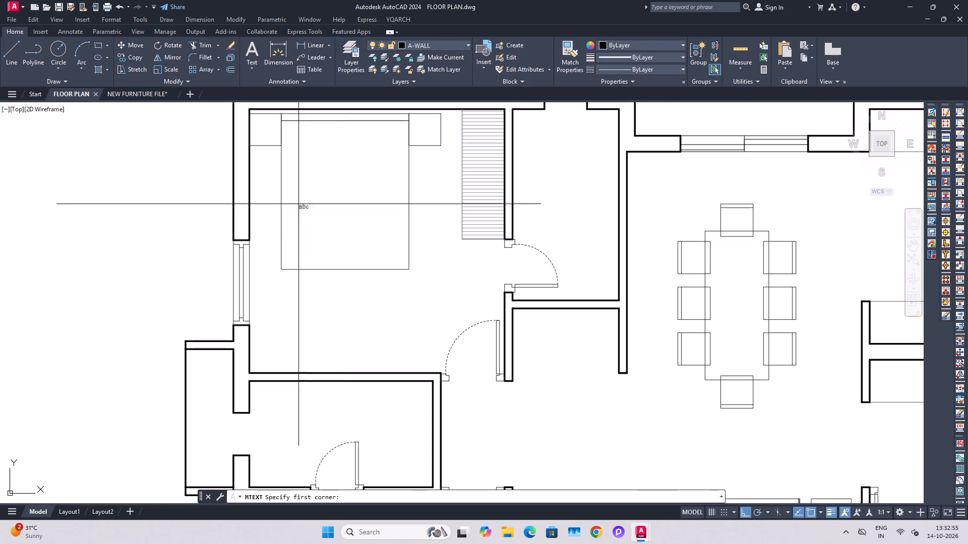
{"action": "left_click", "coordinate": [291, 200]}
{"action": "left_click", "coordinate": [390, 234]}
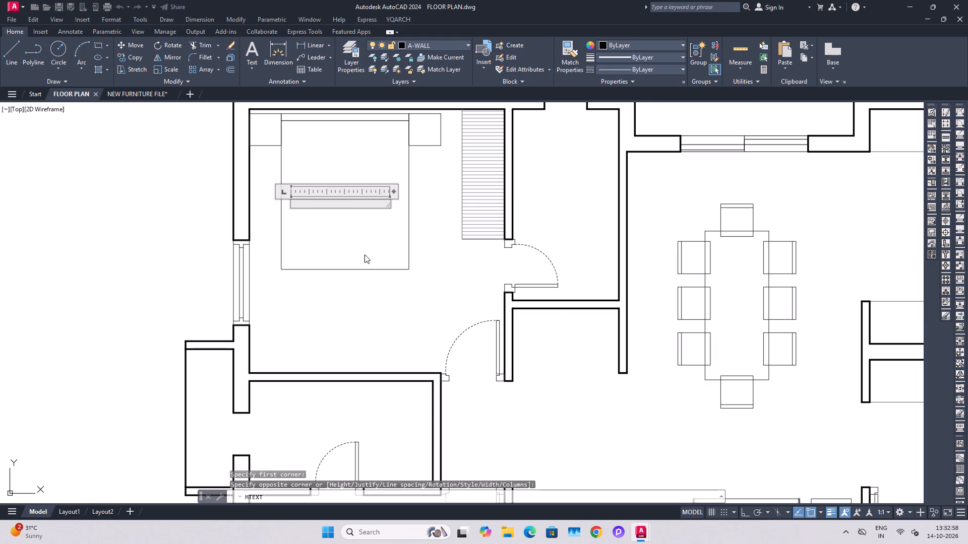
{"action": "scroll", "coordinate": [336, 182], "scroll_direction": "up", "scroll_amount": 3}
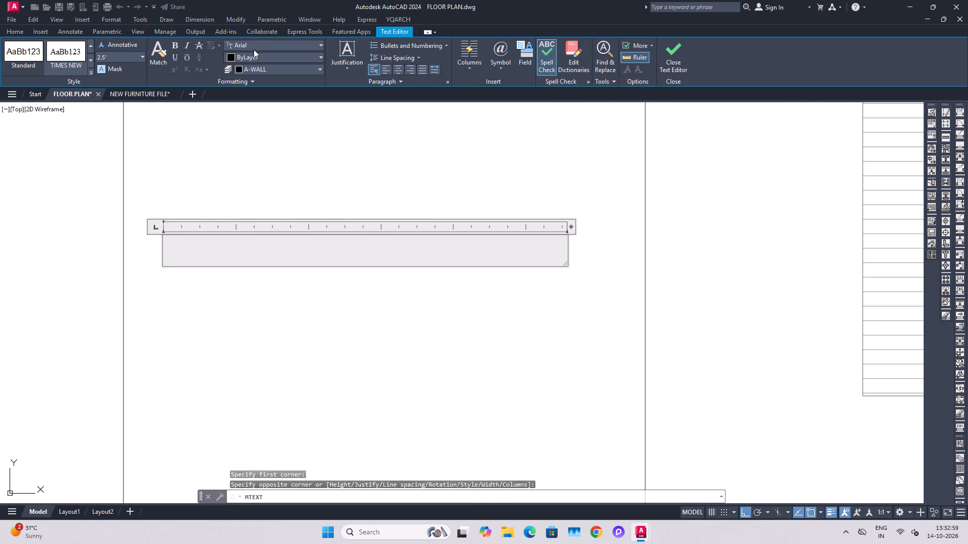
{"action": "left_click", "coordinate": [258, 46]}
{"action": "left_click", "coordinate": [258, 46]}
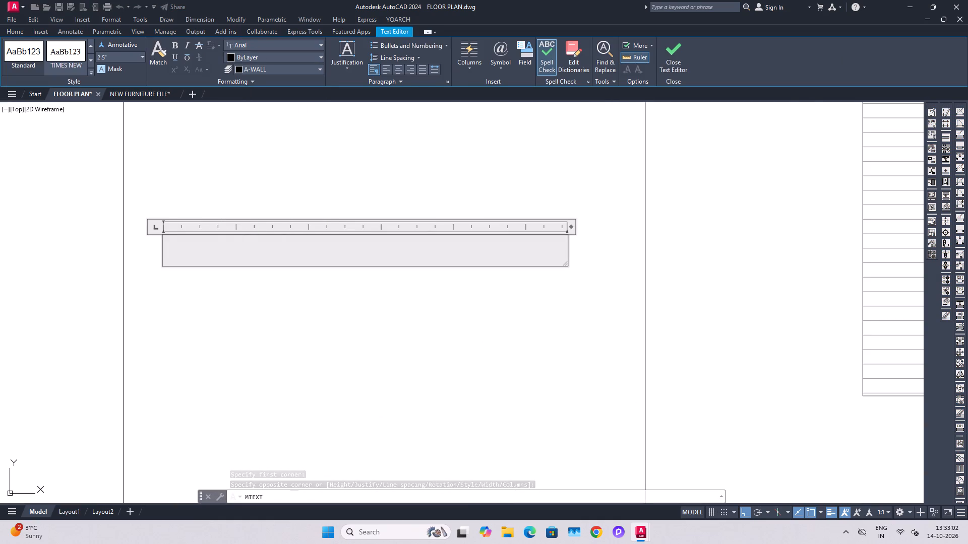
{"action": "left_click", "coordinate": [262, 245]}
{"action": "type", "text": "bed"}
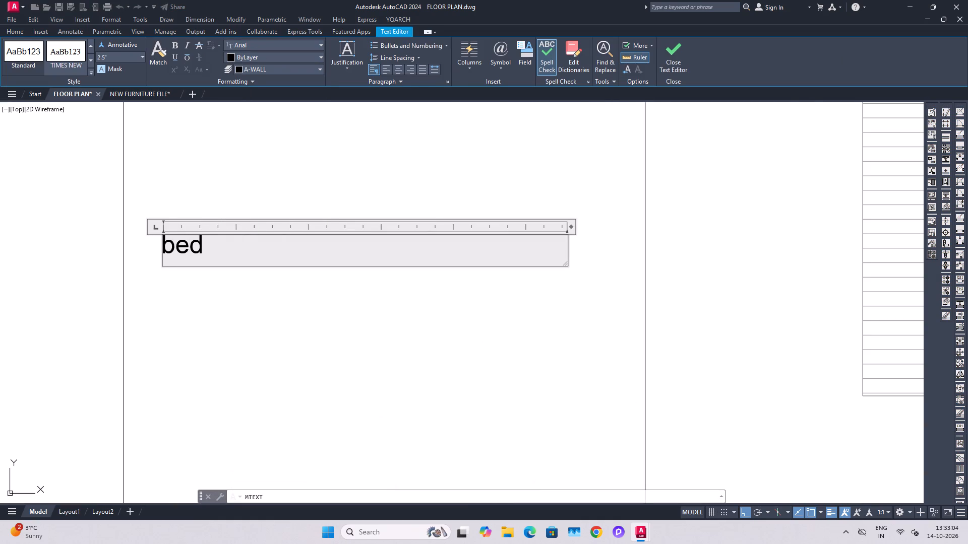
{"action": "key", "text": "BackSpace"}
{"action": "key", "text": "BackSpace"}
{"action": "key", "text": "BackSpace"}
{"action": "type", "text": "BE"}
{"action": "key", "text": "space"}
{"action": "key", "text": "BackSpace"}
{"action": "type", "text": "D ROOM -"}
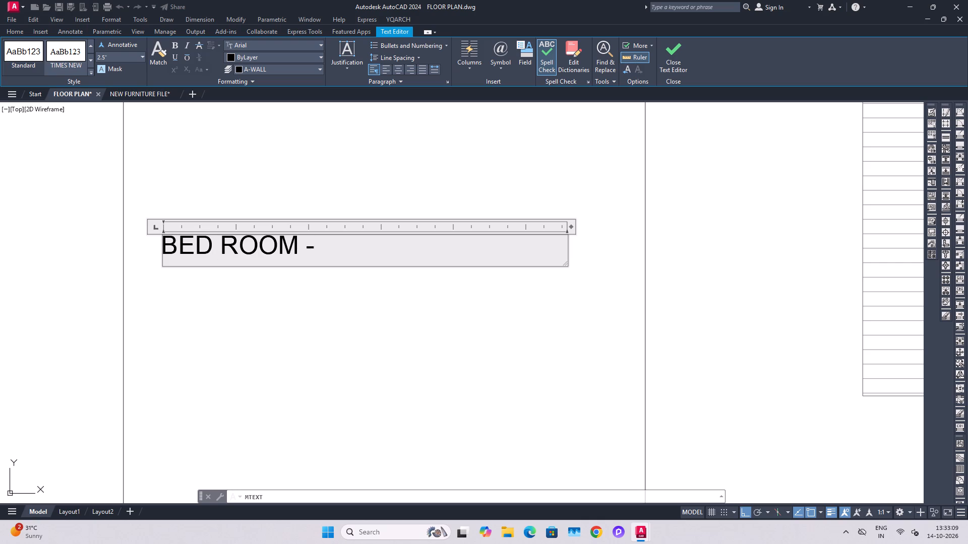
{"action": "key", "text": "BackSpace"}
{"action": "key", "text": "2"}
Check the bedroom's size on the reference image and add 12'0"X12'5" as the label's second line.
{"action": "scroll", "coordinate": [307, 244], "scroll_direction": "down", "scroll_amount": 5}
{"action": "scroll", "coordinate": [52, 118], "scroll_direction": "up", "scroll_amount": 2}
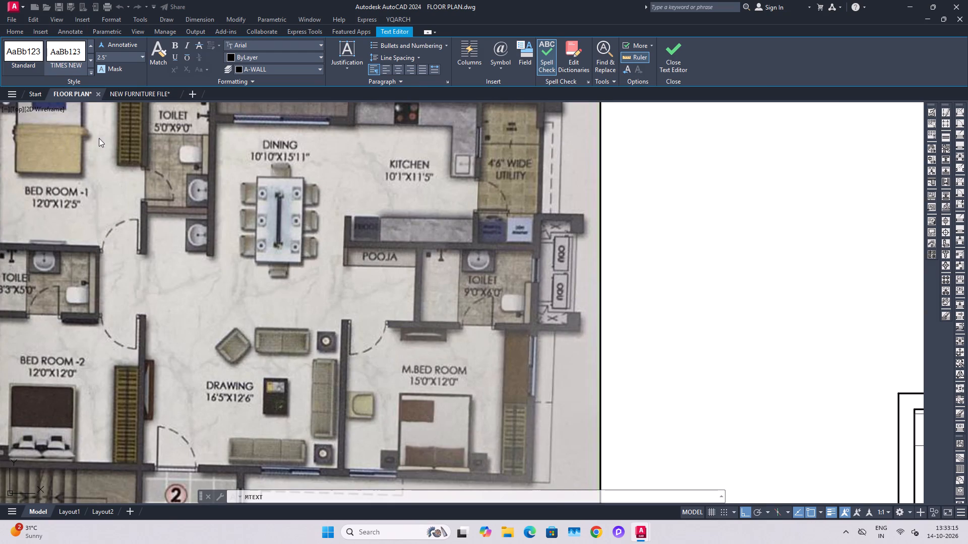
{"action": "scroll", "coordinate": [95, 140], "scroll_direction": "down", "scroll_amount": 2}
{"action": "scroll", "coordinate": [416, 257], "scroll_direction": "up", "scroll_amount": 4}
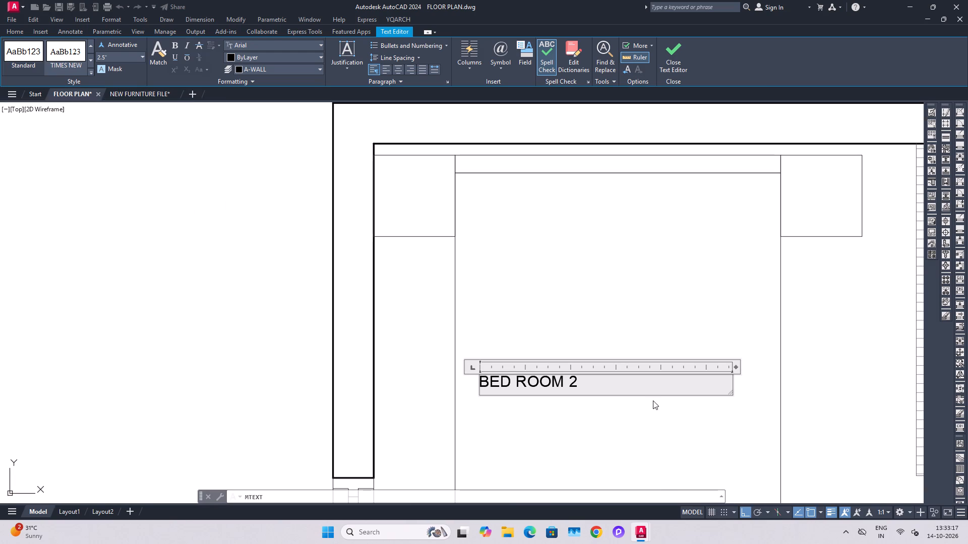
{"action": "key", "text": "Return"}
{"action": "type", "text": "12"}
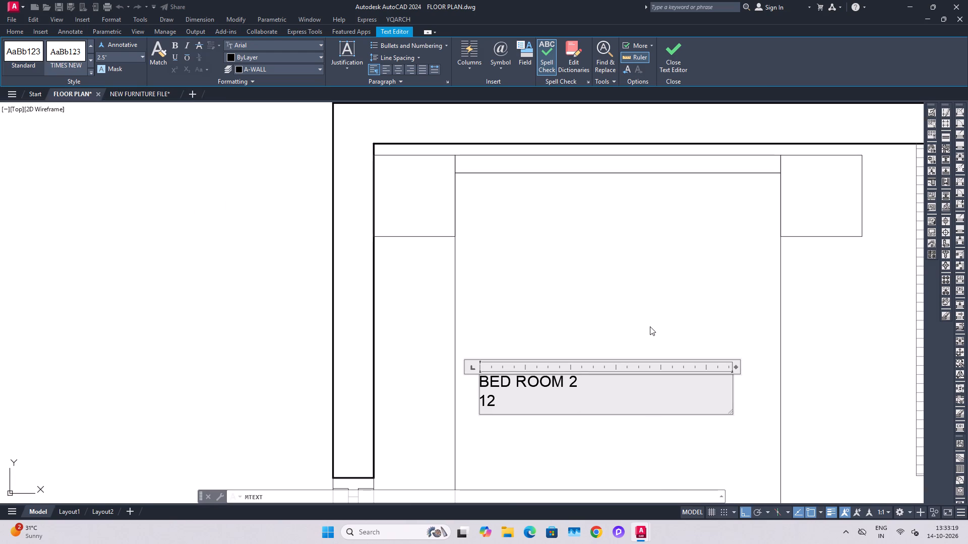
{"action": "key", "text": "minus"}
{"action": "key", "text": "BackSpace"}
{"action": "key", "text": "apostrophe"}
{"action": "type", "text": "0\""}
{"action": "type", "text": "X12'5\""}
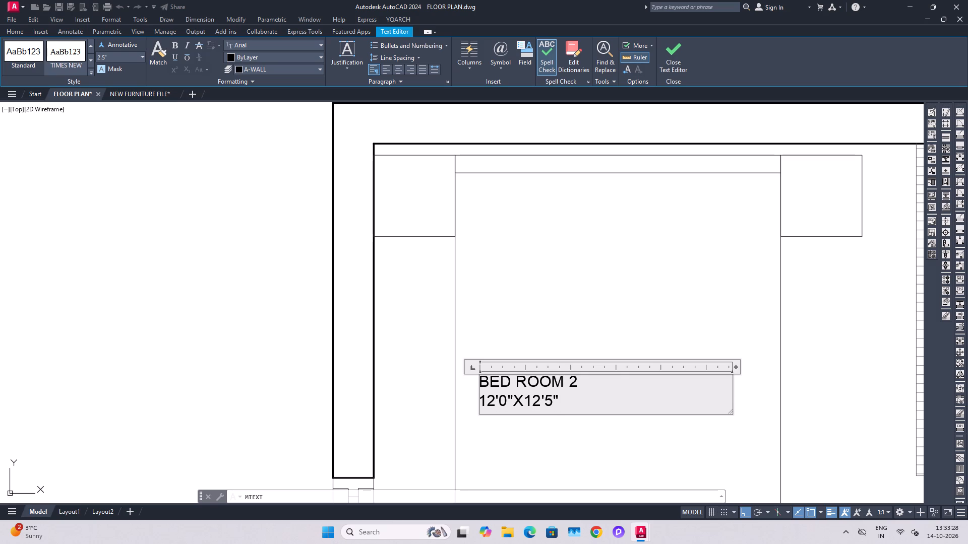
Set the text height of both lines of the bedroom label to 6" and finish the text.
{"action": "left_click_drag", "start_coordinate": [574, 394], "coordinate": [424, 375]}
{"action": "left_click", "coordinate": [111, 54]}
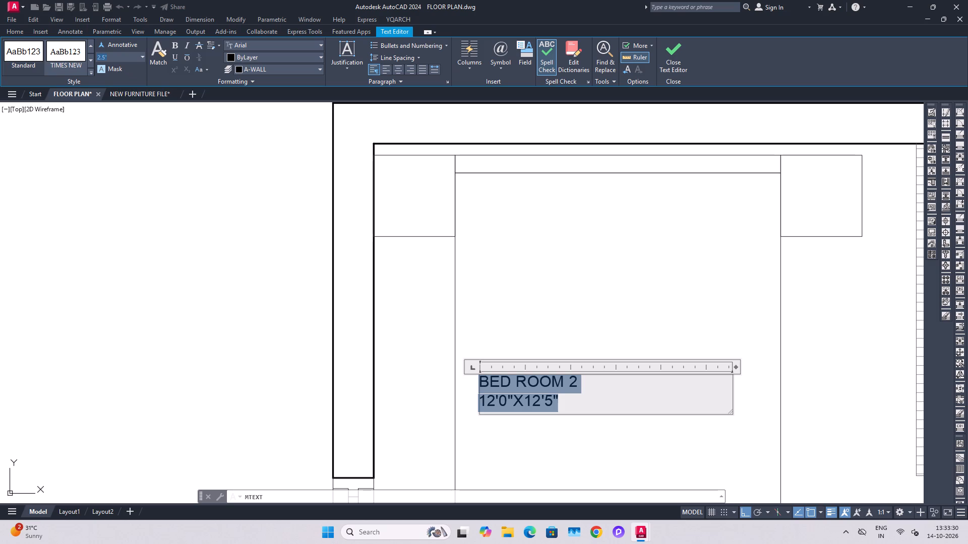
{"action": "left_click", "coordinate": [143, 59]}
{"action": "left_click", "coordinate": [143, 59]}
{"action": "key", "text": "6"}
{"action": "key", "text": "shift+quotedbl"}
{"action": "key", "text": "Return"}
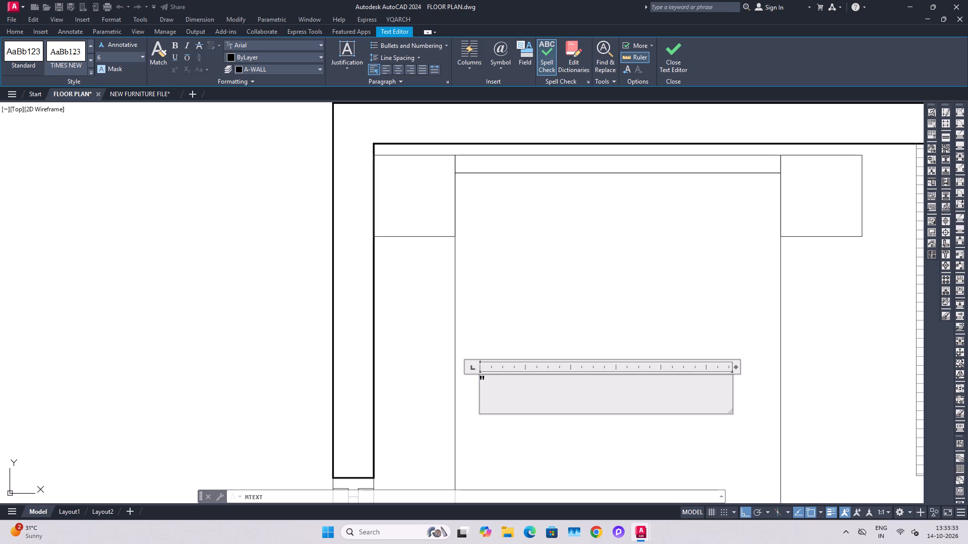
{"action": "key", "text": "ctrl+z"}
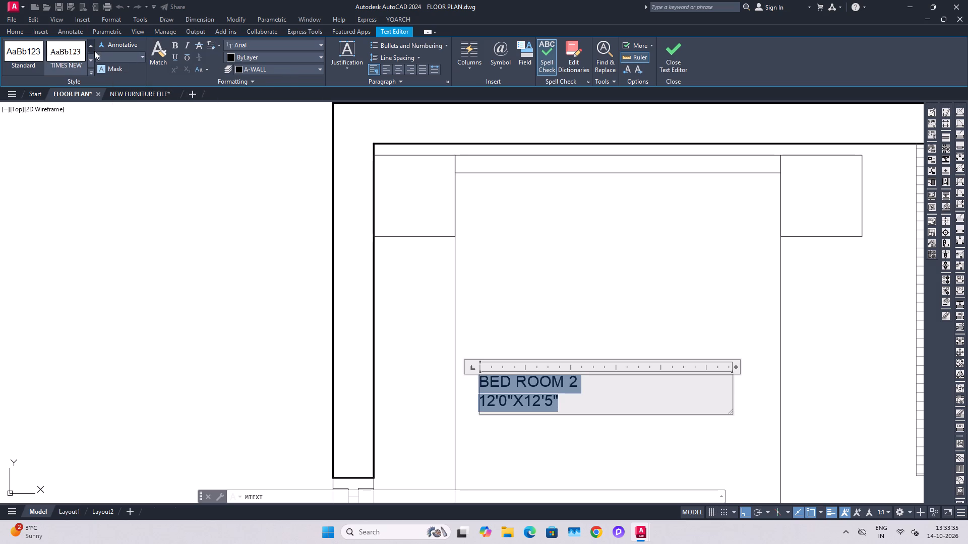
{"action": "double_click", "coordinate": [106, 59]}
{"action": "double_click", "coordinate": [108, 59]}
{"action": "key", "text": "6"}
{"action": "key", "text": "shift+quotedbl"}
{"action": "key", "text": "Return"}
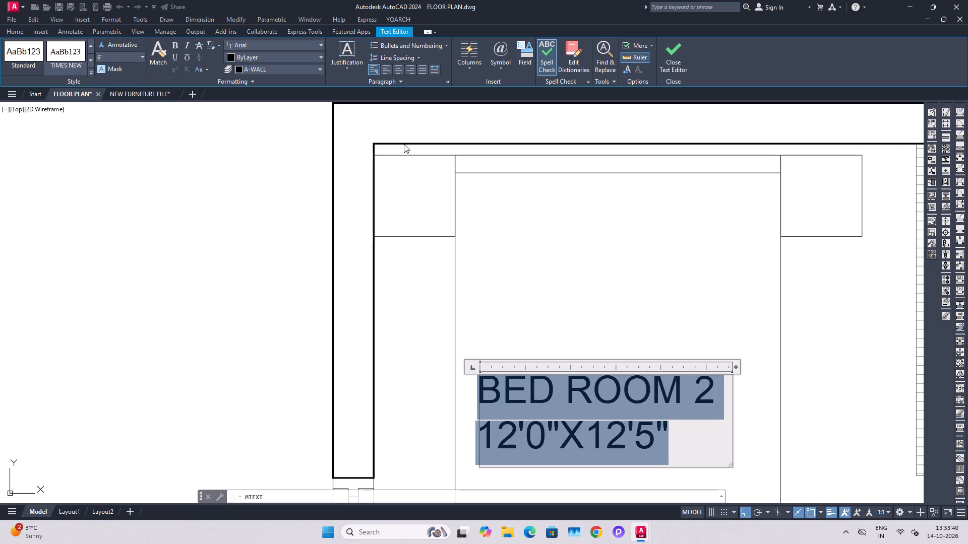
{"action": "left_click", "coordinate": [634, 258]}
Change the first line of the upper-left bedroom's label to BED ROOM-1.
{"action": "scroll", "coordinate": [667, 300], "scroll_direction": "down", "scroll_amount": 2}
{"action": "middle_click_drag", "start_coordinate": [665, 370], "coordinate": [646, 383]}
{"action": "middle_click_drag", "start_coordinate": [642, 377], "coordinate": [634, 364]}
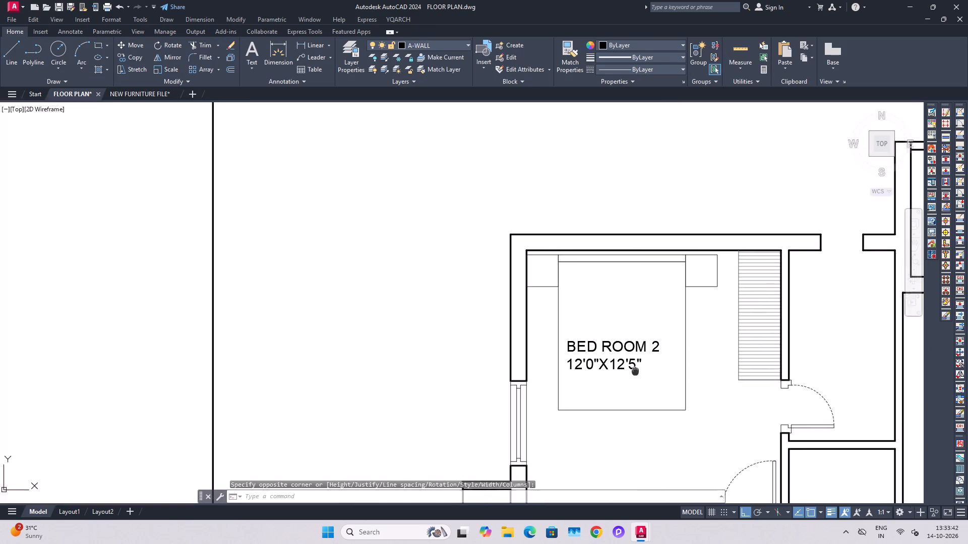
{"action": "middle_click_drag", "start_coordinate": [634, 364], "coordinate": [633, 357]}
{"action": "double_click", "coordinate": [632, 349]}
{"action": "scroll", "coordinate": [646, 335], "scroll_direction": "up", "scroll_amount": 1}
{"action": "left_click", "coordinate": [646, 328]}
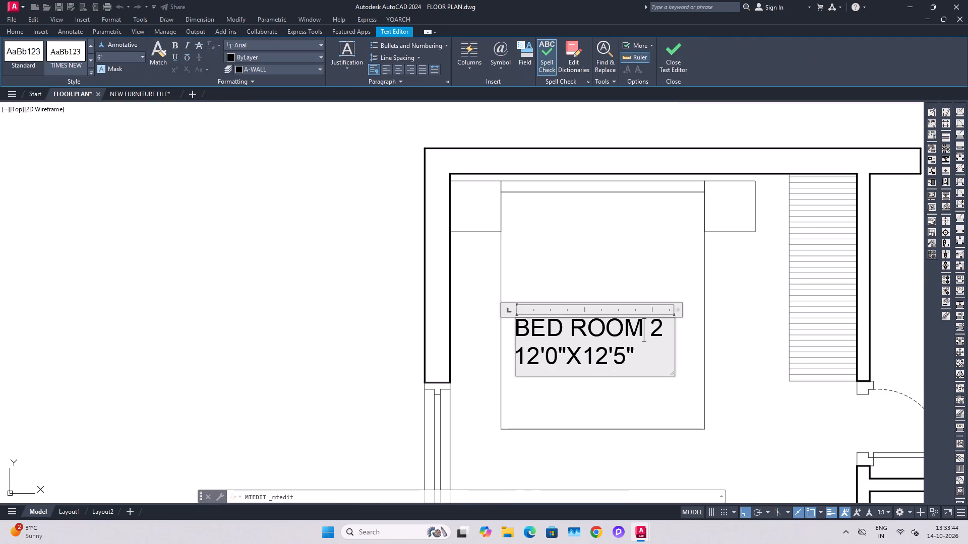
{"action": "type", "text": "-1"}
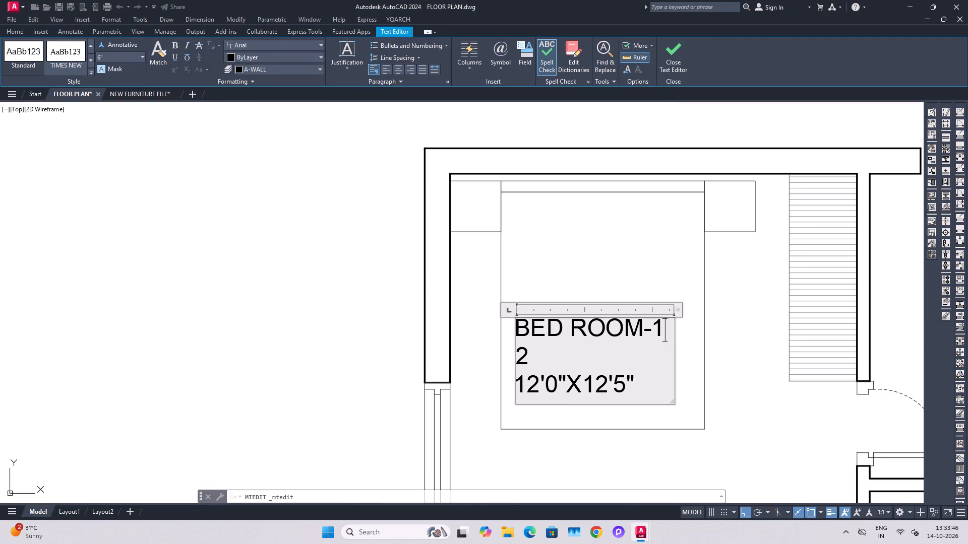
{"action": "key", "text": "ctrl+z"}
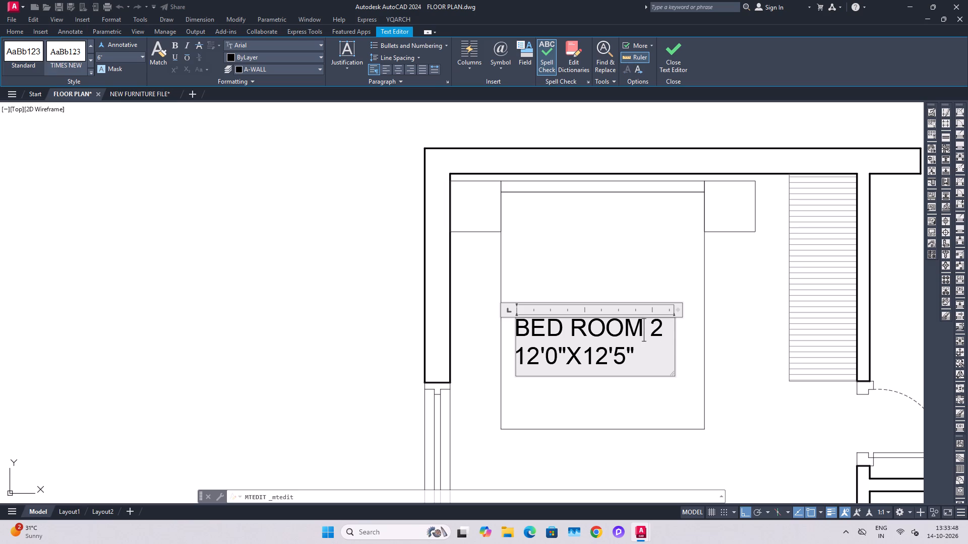
{"action": "left_click", "coordinate": [668, 332]}
{"action": "key", "text": "BackSpace"}
{"action": "key", "text": "BackSpace"}
{"action": "type", "text": "-1"}
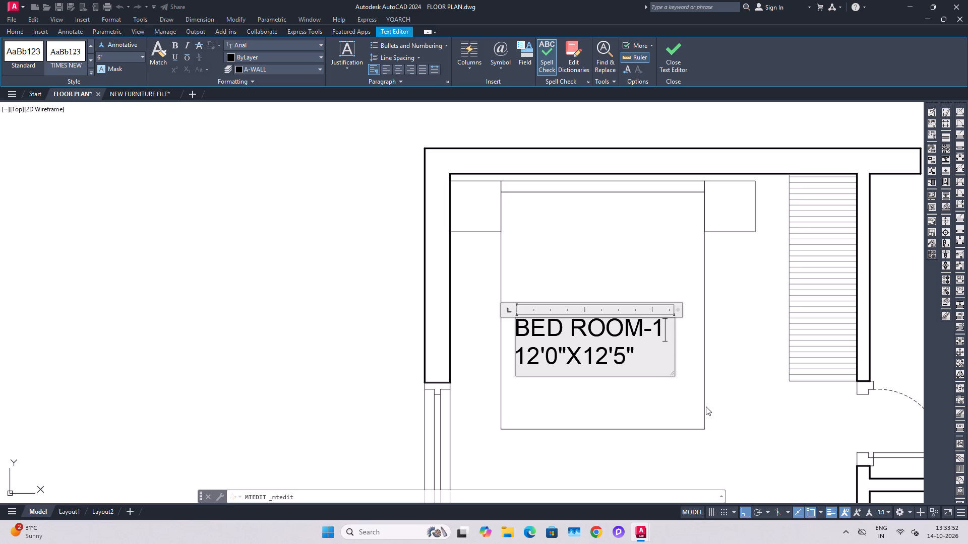
Indent the bedroom label's size line by one space and finish the text.
{"action": "left_click", "coordinate": [518, 354]}
{"action": "key", "text": "space"}
{"action": "left_click", "coordinate": [606, 414]}
{"action": "key", "text": "Escape"}
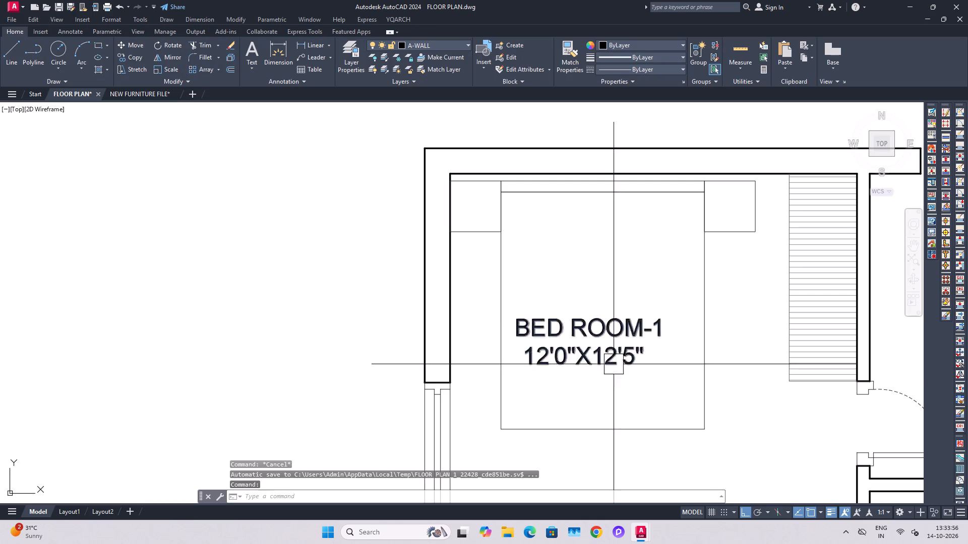
Move the BED ROOM-1 label down to the lower middle of the bed and save the drawing.
{"action": "scroll", "coordinate": [614, 364], "scroll_direction": "down", "scroll_amount": 1}
{"action": "left_click", "coordinate": [619, 363]}
{"action": "middle_click_drag", "start_coordinate": [669, 410], "coordinate": [675, 394]}
{"action": "key", "text": "m"}
{"action": "key", "text": "space"}
{"action": "left_click", "coordinate": [673, 385]}
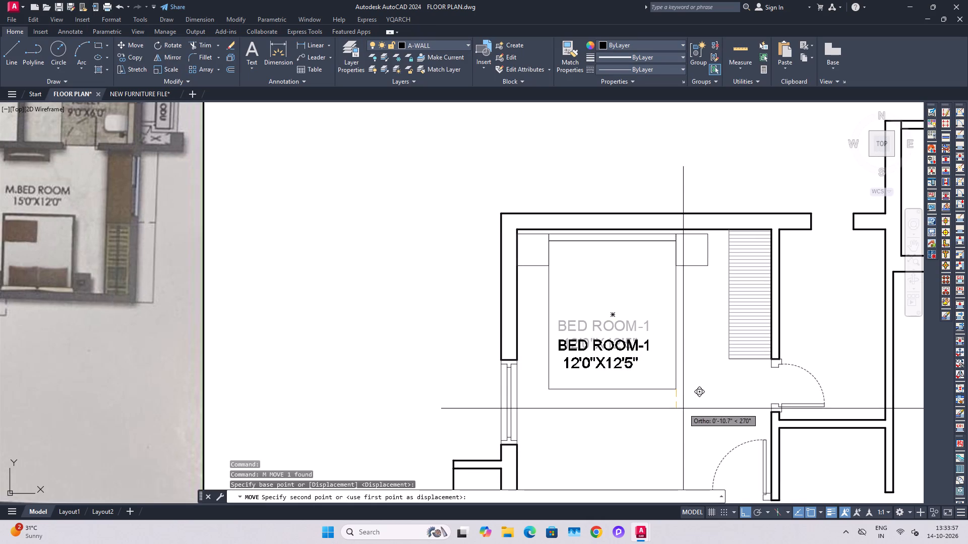
{"action": "left_click", "coordinate": [684, 414]}
{"action": "left_click", "coordinate": [624, 357]}
{"action": "key", "text": "m"}
{"action": "key", "text": "space"}
{"action": "left_click", "coordinate": [617, 432]}
{"action": "left_click", "coordinate": [624, 433]}
{"action": "key", "text": "Escape"}
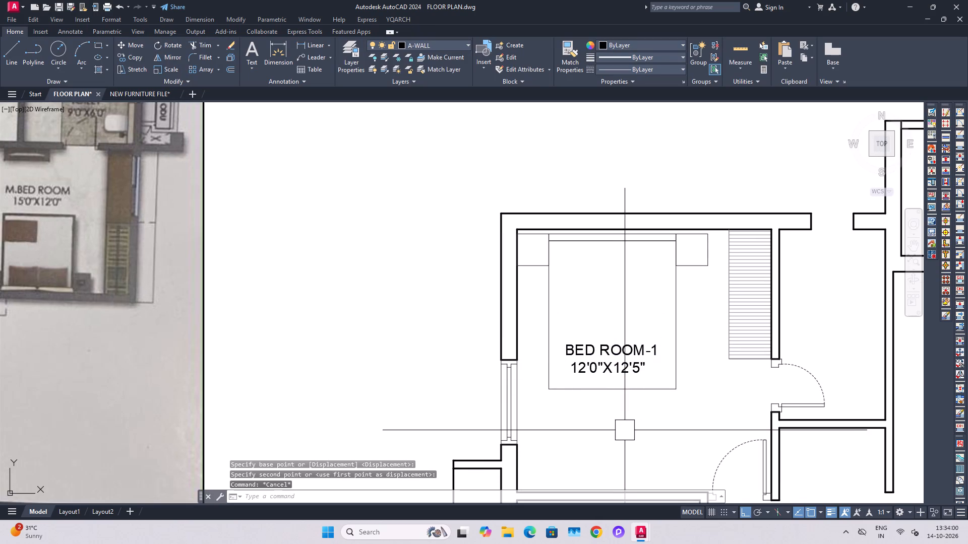
{"action": "key", "text": "ctrl+s"}
{"action": "key", "text": "ctrl+s"}
Copy the BED ROOM-1 label horizontally into the narrow toilet beside the bedroom.
{"action": "middle_click_drag", "start_coordinate": [656, 372], "coordinate": [586, 353]}
{"action": "scroll", "coordinate": [582, 343], "scroll_direction": "down", "scroll_amount": 2}
{"action": "middle_click", "coordinate": [606, 338]}
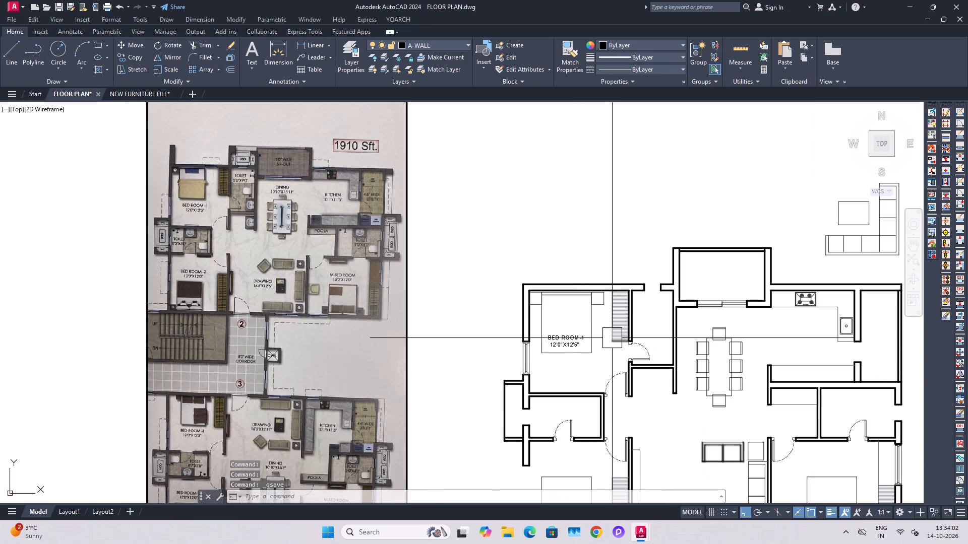
{"action": "scroll", "coordinate": [586, 339], "scroll_direction": "up", "scroll_amount": 1}
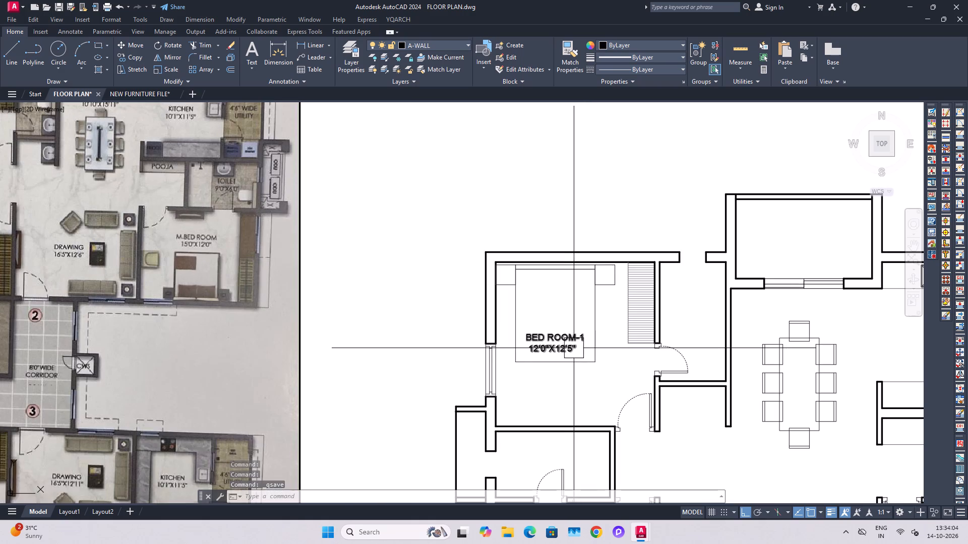
{"action": "left_click", "coordinate": [572, 348]}
{"action": "key", "text": "c"}
{"action": "type", "text": "O"}
{"action": "key", "text": "space"}
{"action": "left_click", "coordinate": [571, 350]}
{"action": "scroll", "coordinate": [697, 339], "scroll_direction": "up", "scroll_amount": 1}
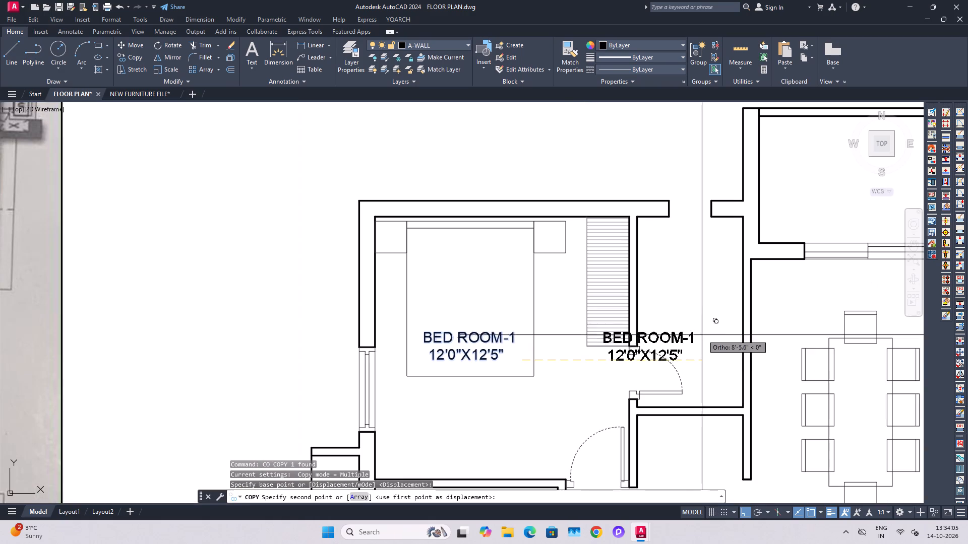
{"action": "left_click", "coordinate": [734, 321]}
{"action": "key", "text": "Escape"}
Set the text height of both lines of the copied label in the toilet to 4".
{"action": "double_click", "coordinate": [713, 342]}
{"action": "scroll", "coordinate": [710, 349], "scroll_direction": "up", "scroll_amount": 1}
{"action": "left_click", "coordinate": [718, 362]}
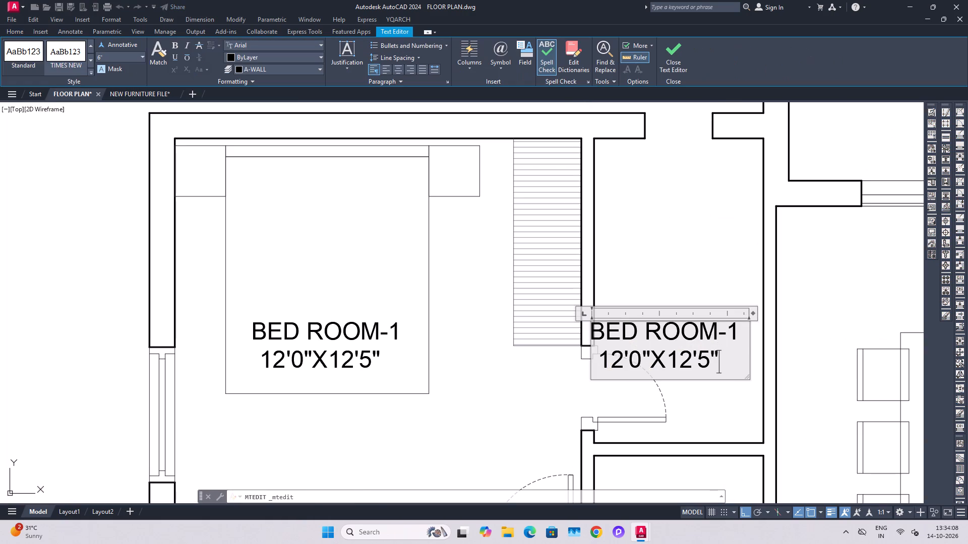
{"action": "left_click_drag", "start_coordinate": [725, 359], "coordinate": [591, 336]}
{"action": "left_click", "coordinate": [127, 59]}
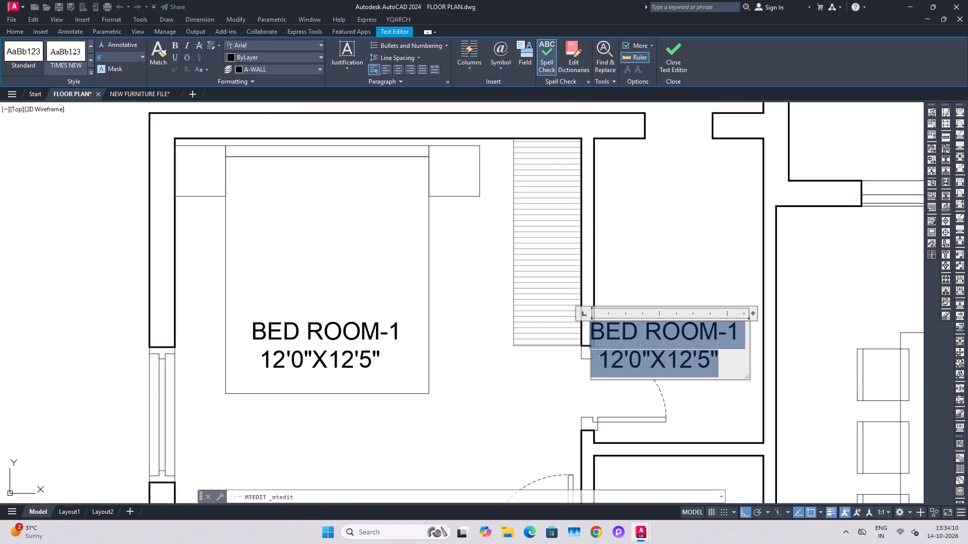
{"action": "type", "text": "4\""}
{"action": "key", "text": "Return"}
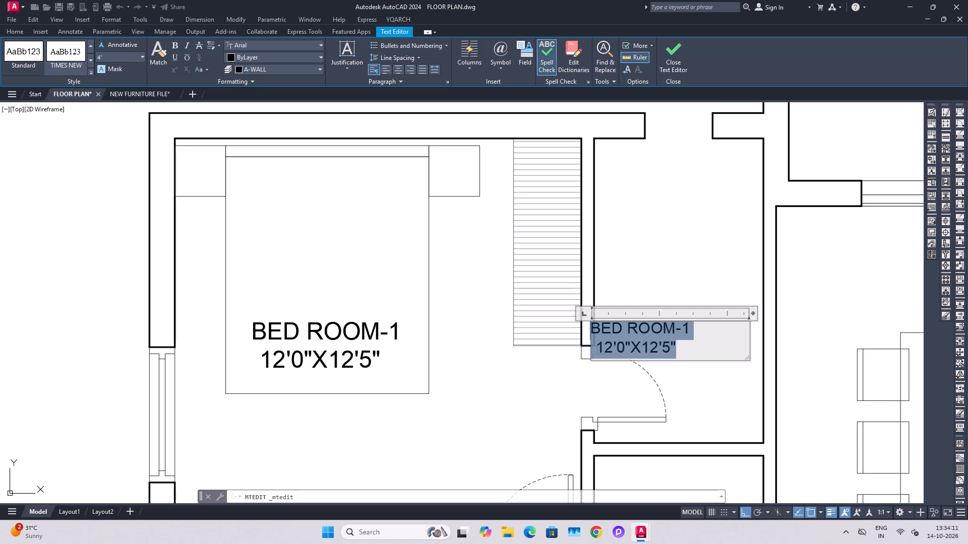
Replace the copied label's first line with TOILET, indented by three spaces.
{"action": "left_click", "coordinate": [699, 330]}
{"action": "left_click_drag", "start_coordinate": [692, 329], "coordinate": [586, 331]}
{"action": "type", "text": "TOILET"}
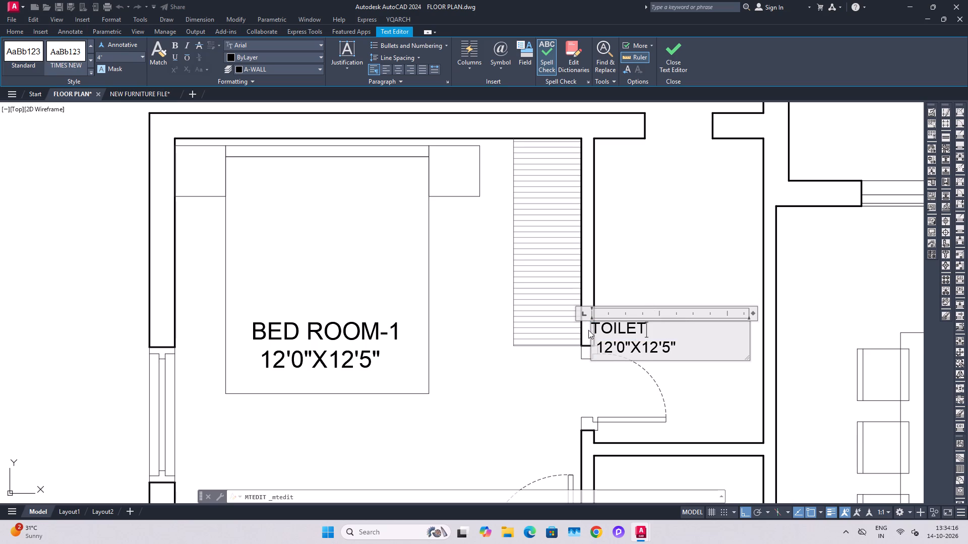
{"action": "left_click", "coordinate": [596, 327]}
{"action": "left_click", "coordinate": [592, 324]}
{"action": "key", "text": "space"}
{"action": "key", "text": "space"}
{"action": "key", "text": "space"}
{"action": "key", "text": "space"}
{"action": "key", "text": "BackSpace"}
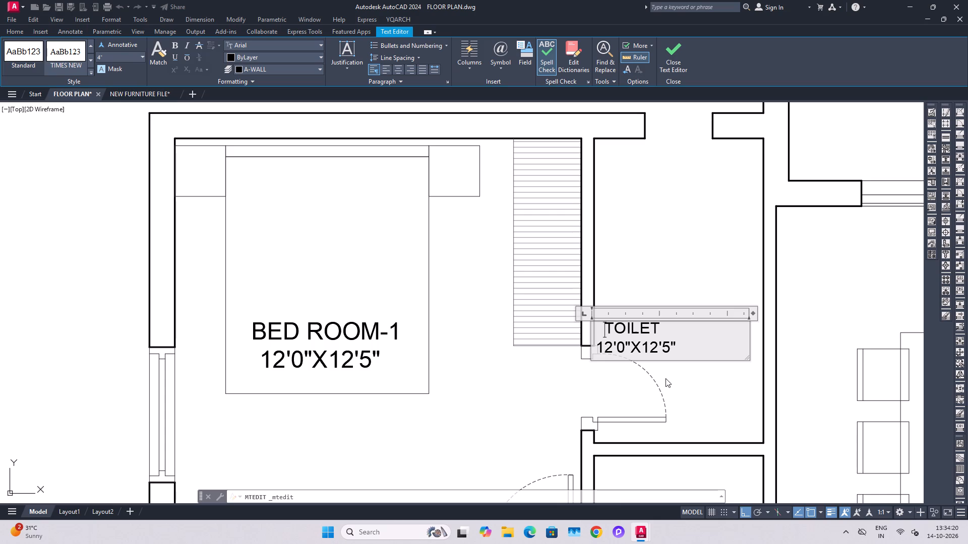
Check the toilet's size on the reference image and change the label's second line to 5'0"X9'0".
{"action": "scroll", "coordinate": [666, 381], "scroll_direction": "down", "scroll_amount": 2}
{"action": "middle_click_drag", "start_coordinate": [370, 250], "coordinate": [412, 335]}
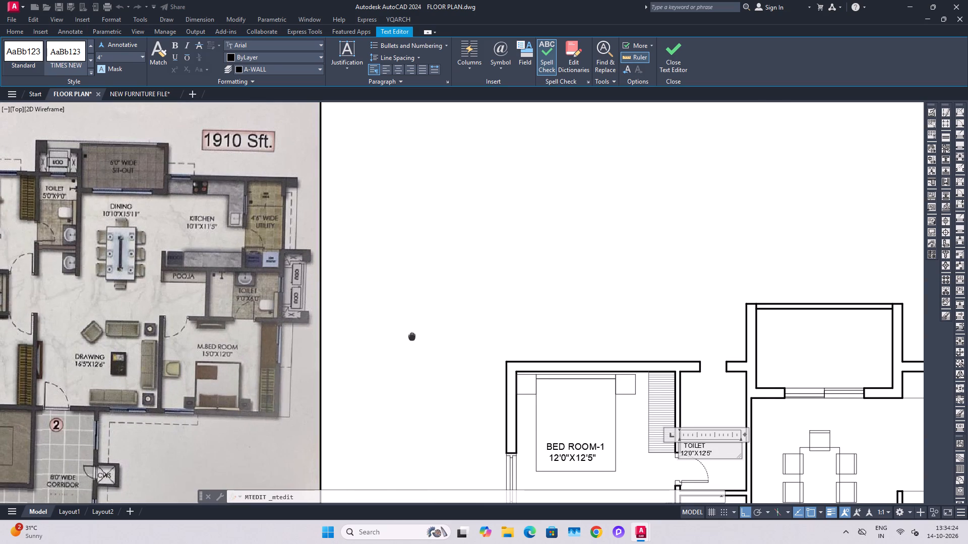
{"action": "middle_click_drag", "start_coordinate": [412, 335], "coordinate": [319, 268]}
{"action": "scroll", "coordinate": [598, 385], "scroll_direction": "up", "scroll_amount": 5}
{"action": "left_click_drag", "start_coordinate": [590, 414], "coordinate": [587, 414]}
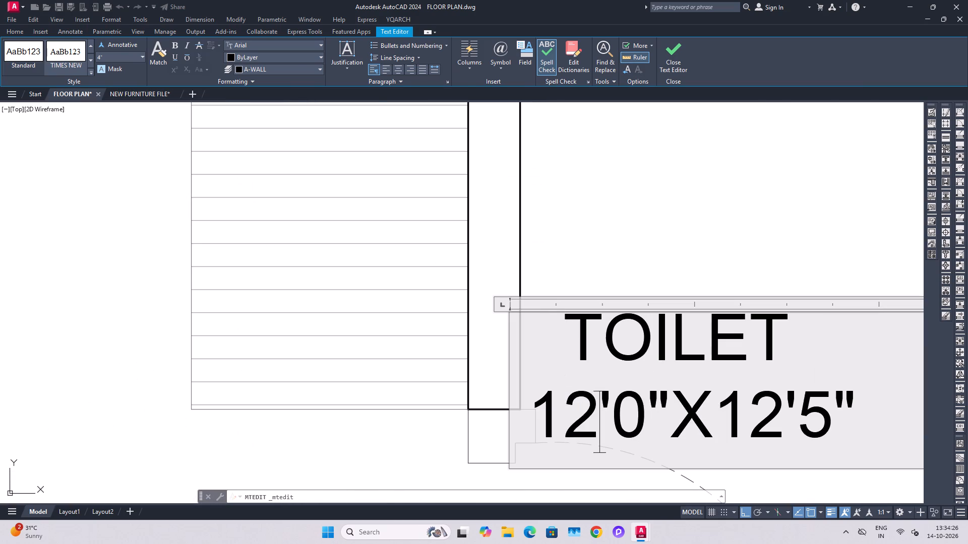
{"action": "left_click_drag", "start_coordinate": [587, 414], "coordinate": [543, 419]}
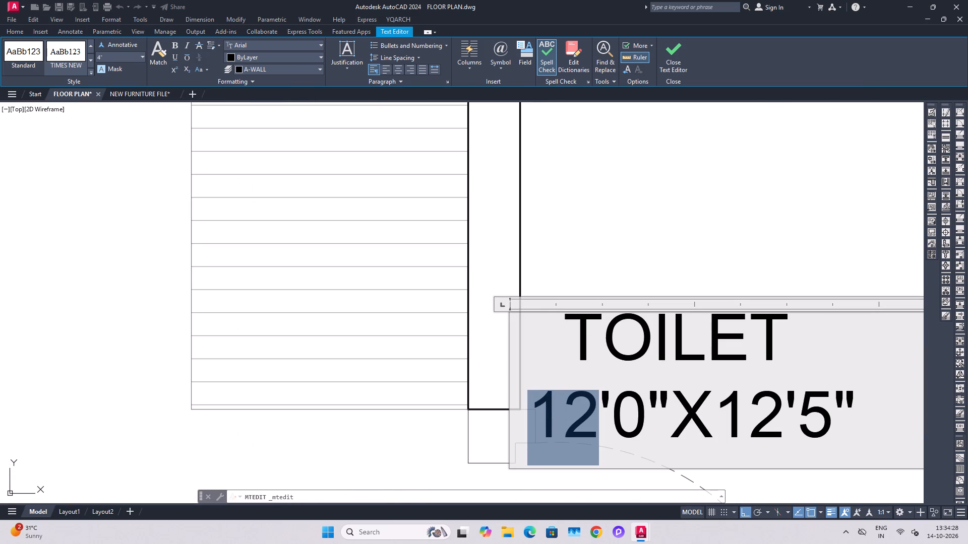
{"action": "key", "text": "5"}
{"action": "left_click_drag", "start_coordinate": [738, 414], "coordinate": [692, 428]}
{"action": "key", "text": "9"}
{"action": "left_click_drag", "start_coordinate": [758, 414], "coordinate": [739, 423]}
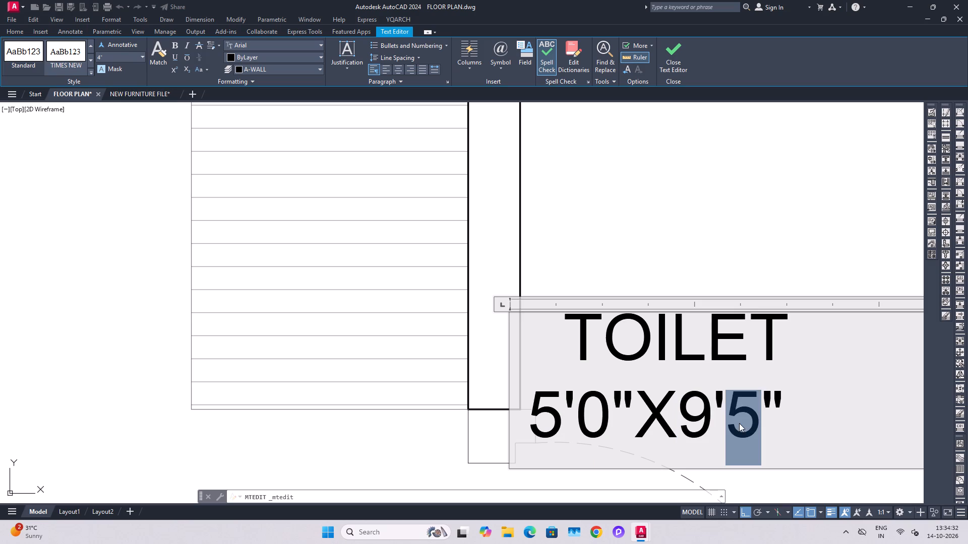
{"action": "key", "text": "0"}
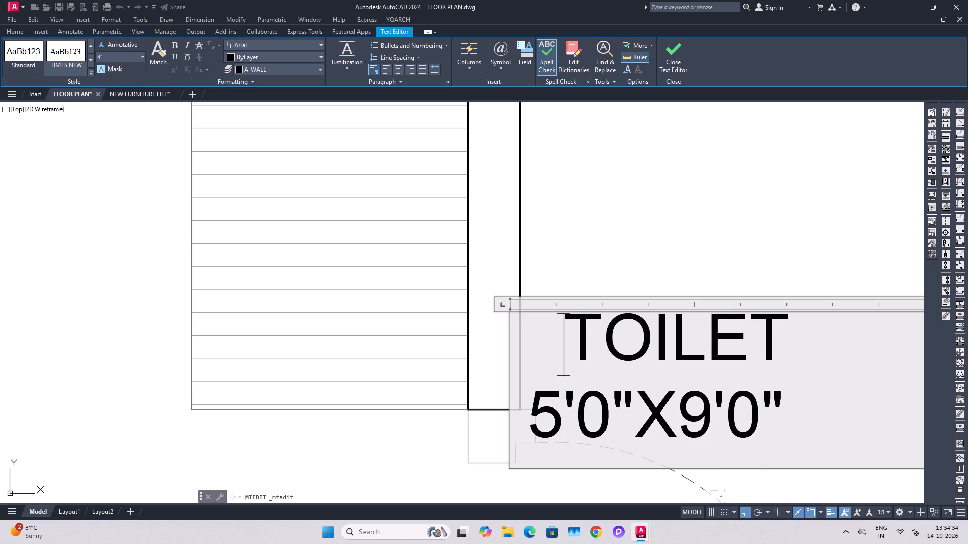
Reduce the indent before TOILET by one space to centre it over the size line, and finish the text.
{"action": "left_click", "coordinate": [571, 339]}
{"action": "key", "text": "BackSpace"}
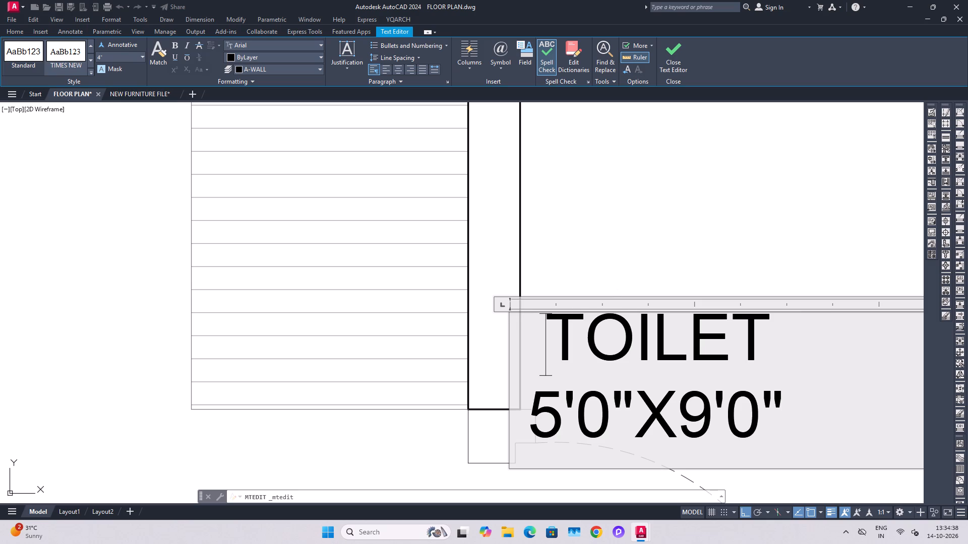
{"action": "key", "text": "BackSpace"}
{"action": "key", "text": "ctrl+z"}
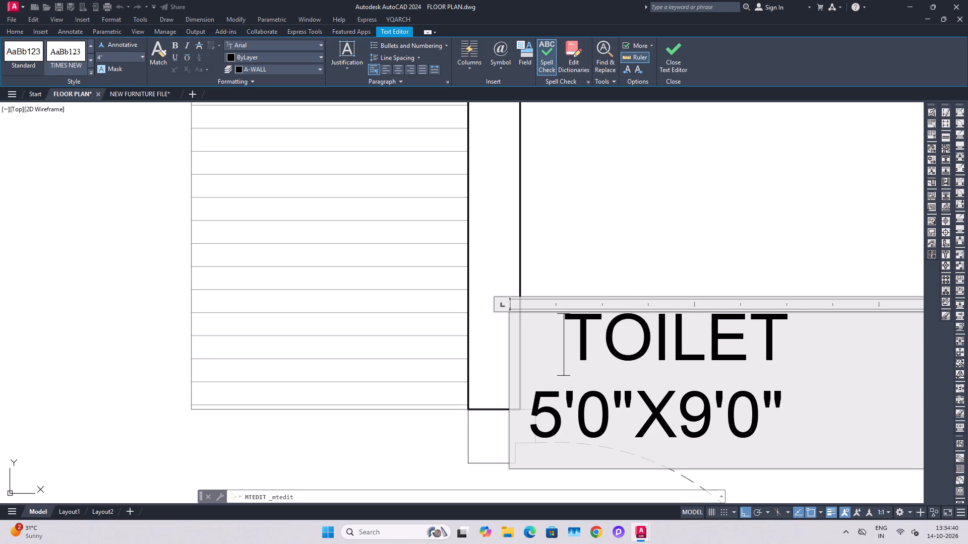
{"action": "key", "text": "BackSpace"}
{"action": "left_click", "coordinate": [673, 259]}
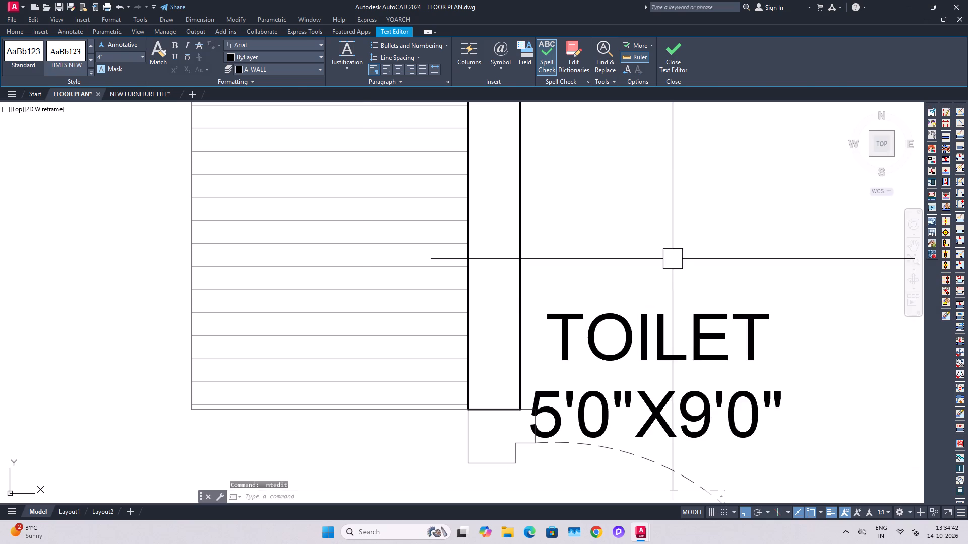
Move the TOILET label horizontally to the middle of the toilet room and save the drawing.
{"action": "scroll", "coordinate": [649, 279], "scroll_direction": "down", "scroll_amount": 2}
{"action": "scroll", "coordinate": [671, 321], "scroll_direction": "down", "scroll_amount": 2}
{"action": "middle_click_drag", "start_coordinate": [693, 332], "coordinate": [642, 359]}
{"action": "left_click_drag", "start_coordinate": [636, 353], "coordinate": [638, 344]}
{"action": "type", "text": "M"}
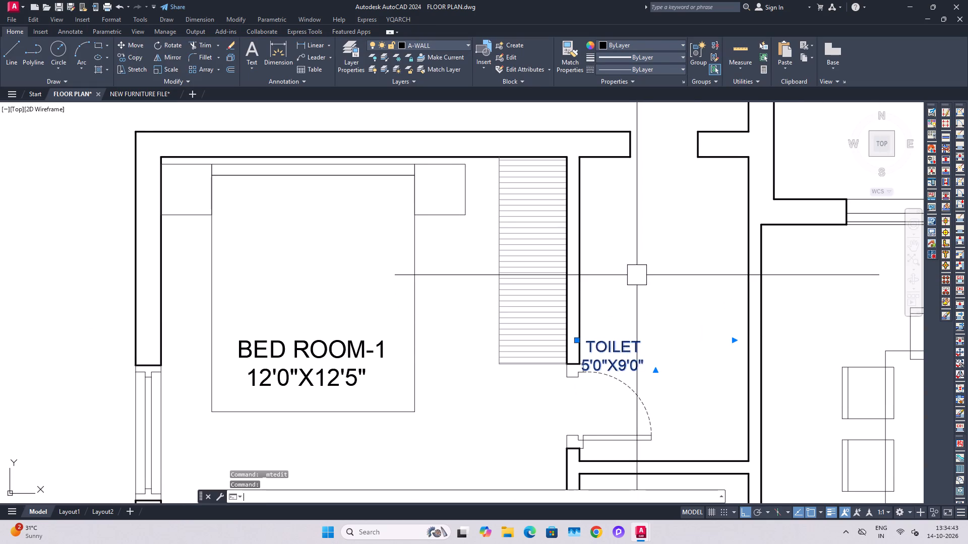
{"action": "key", "text": "space"}
{"action": "left_click", "coordinate": [637, 275]}
{"action": "left_click", "coordinate": [684, 269]}
{"action": "key", "text": "Escape"}
{"action": "key", "text": "ctrl+s"}
{"action": "scroll", "coordinate": [641, 290], "scroll_direction": "down", "scroll_amount": 2}
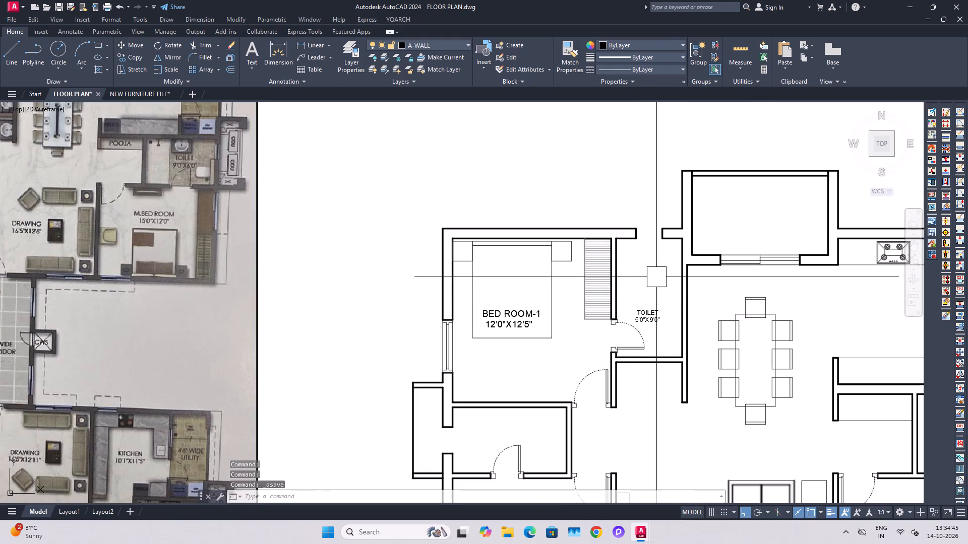
{"action": "middle_click_drag", "start_coordinate": [645, 292], "coordinate": [698, 421]}
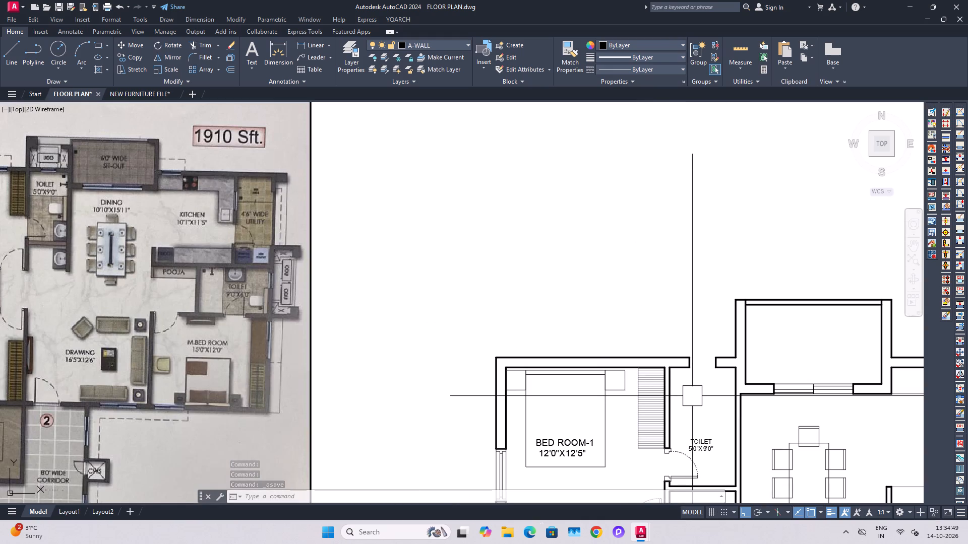
{"action": "key", "text": "ctrl+s"}
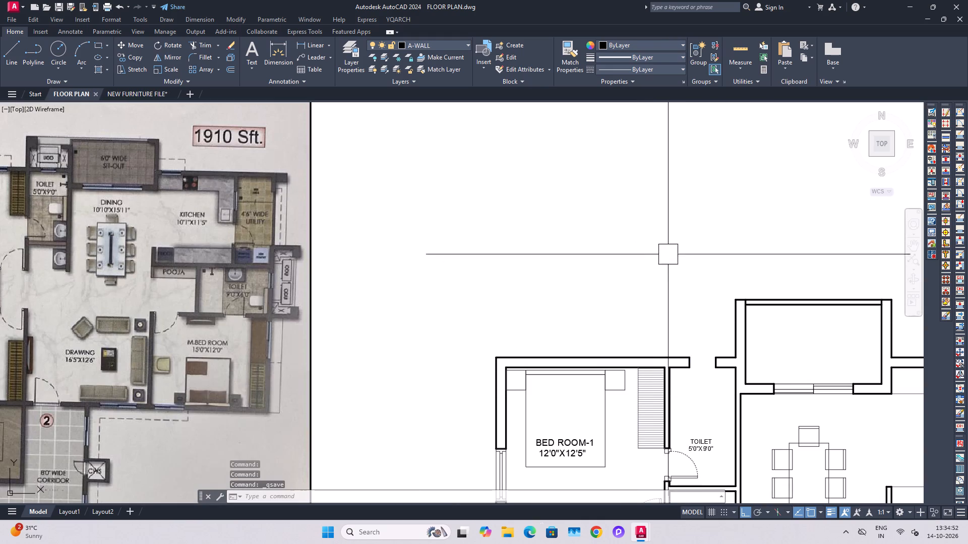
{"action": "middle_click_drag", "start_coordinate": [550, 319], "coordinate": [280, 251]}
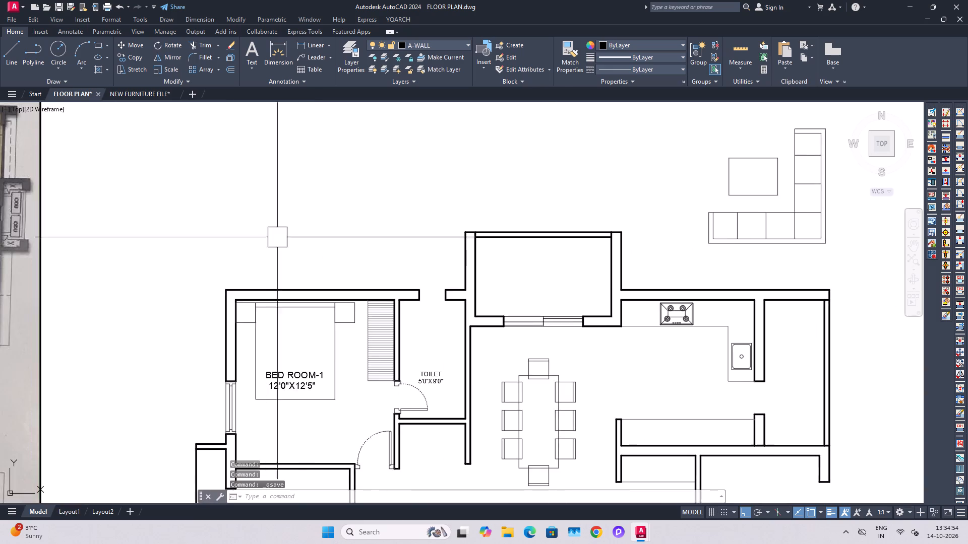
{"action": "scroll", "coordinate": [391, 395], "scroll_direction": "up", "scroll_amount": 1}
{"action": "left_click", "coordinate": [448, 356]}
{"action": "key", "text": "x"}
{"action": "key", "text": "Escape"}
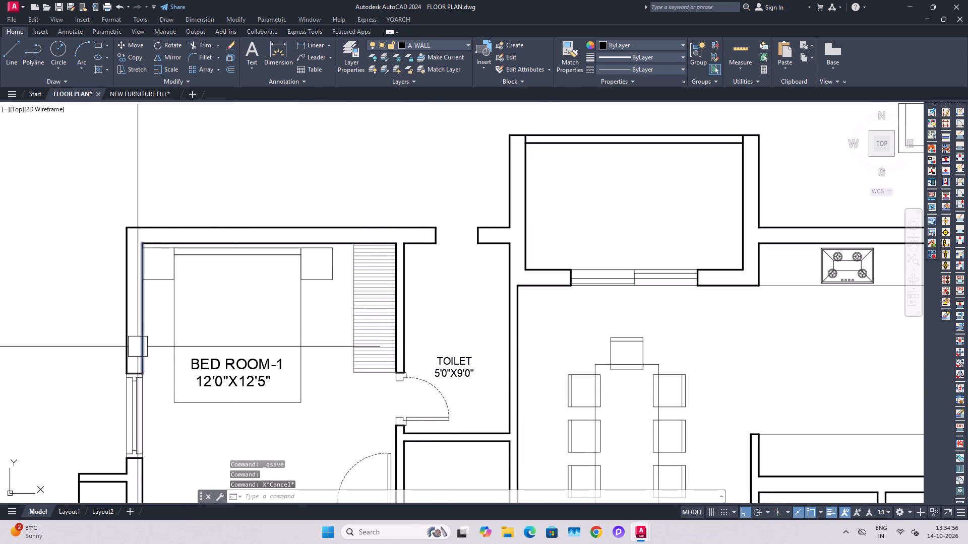
Copy the BED ROOM-1 label horizontally to the dining area, over the dining table.
{"action": "left_click", "coordinate": [240, 360]}
{"action": "type", "text": "CO"}
{"action": "key", "text": "space"}
{"action": "left_click", "coordinate": [241, 361]}
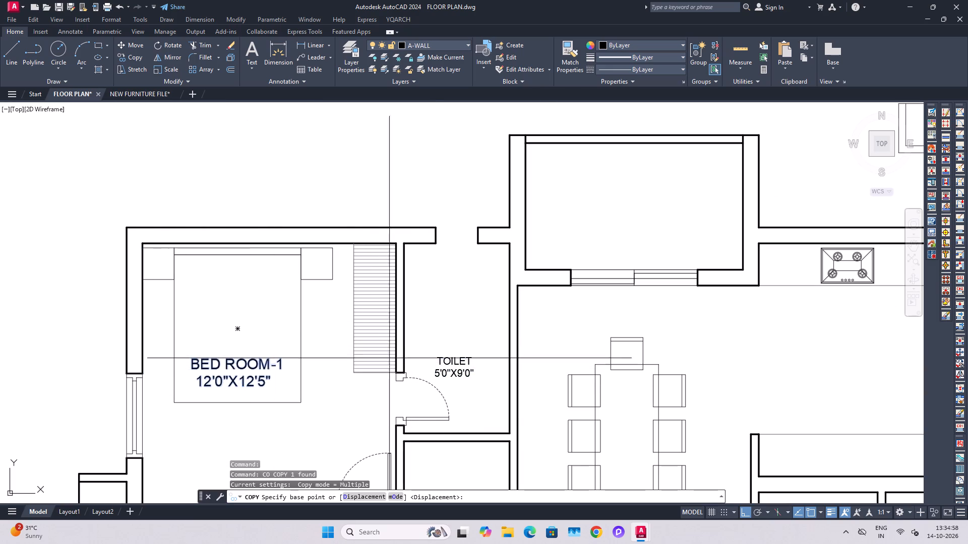
{"action": "left_click", "coordinate": [246, 379]}
{"action": "left_click", "coordinate": [628, 383]}
{"action": "key", "text": "Escape"}
{"action": "scroll", "coordinate": [673, 318], "scroll_direction": "down", "scroll_amount": 2}
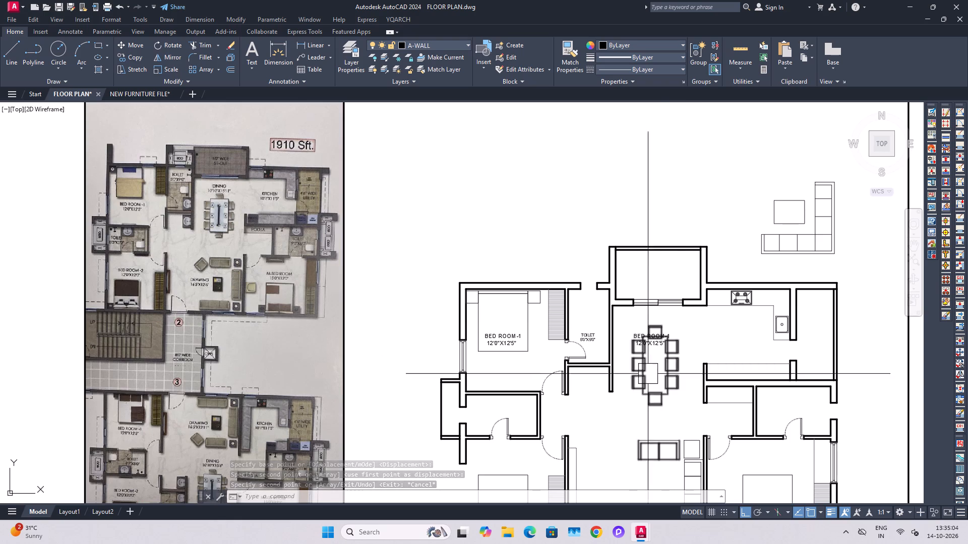
Check the dining size on the reference image, set the copied label's second line to 10'10"X15'11" and indent its name line one space.
{"action": "scroll", "coordinate": [227, 207], "scroll_direction": "up", "scroll_amount": 3}
{"action": "scroll", "coordinate": [227, 205], "scroll_direction": "down", "scroll_amount": 2}
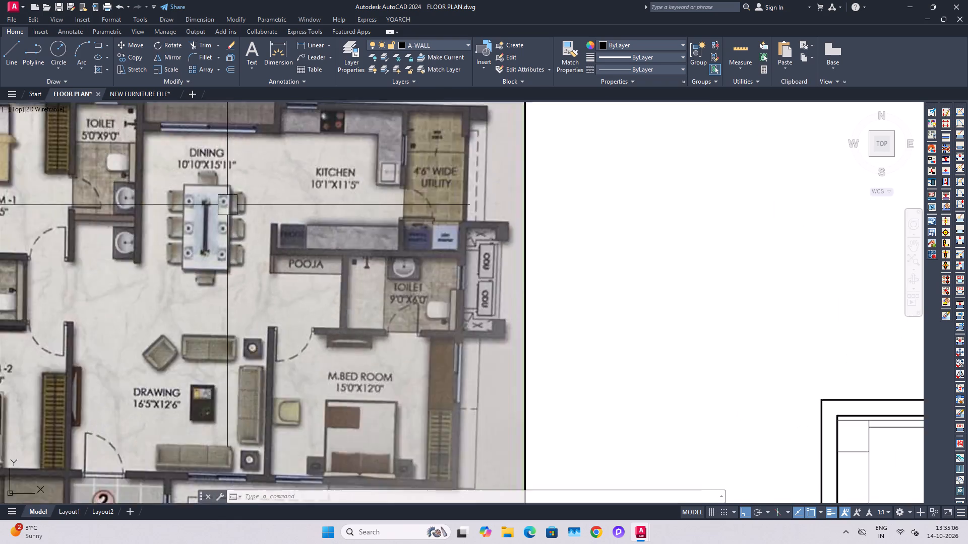
{"action": "scroll", "coordinate": [227, 205], "scroll_direction": "down", "scroll_amount": 1}
{"action": "middle_click_drag", "start_coordinate": [588, 319], "coordinate": [456, 262]}
{"action": "middle_click_drag", "start_coordinate": [630, 349], "coordinate": [422, 294]}
{"action": "scroll", "coordinate": [314, 224], "scroll_direction": "up", "scroll_amount": 4}
{"action": "double_click", "coordinate": [320, 253]}
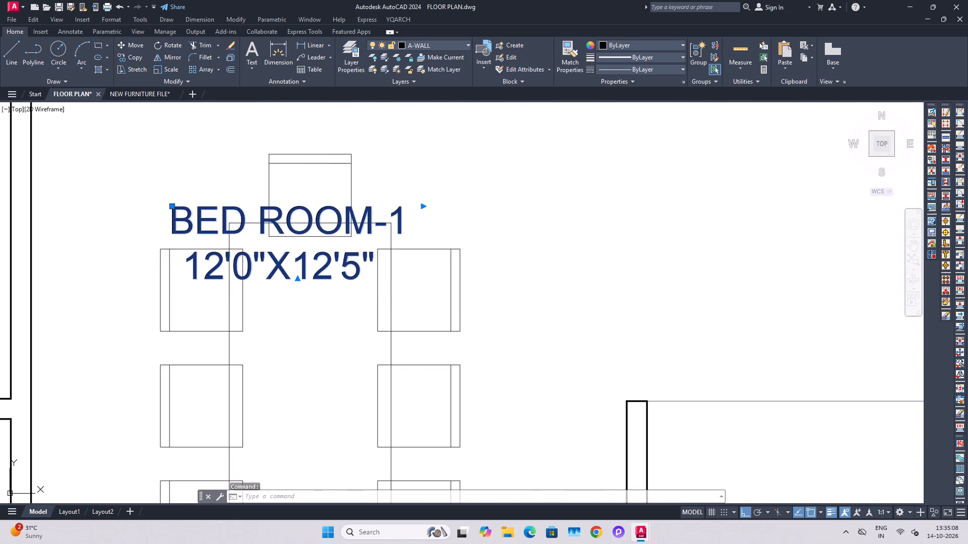
{"action": "left_click_drag", "start_coordinate": [210, 276], "coordinate": [197, 278]}
{"action": "left_click_drag", "start_coordinate": [216, 275], "coordinate": [189, 279]}
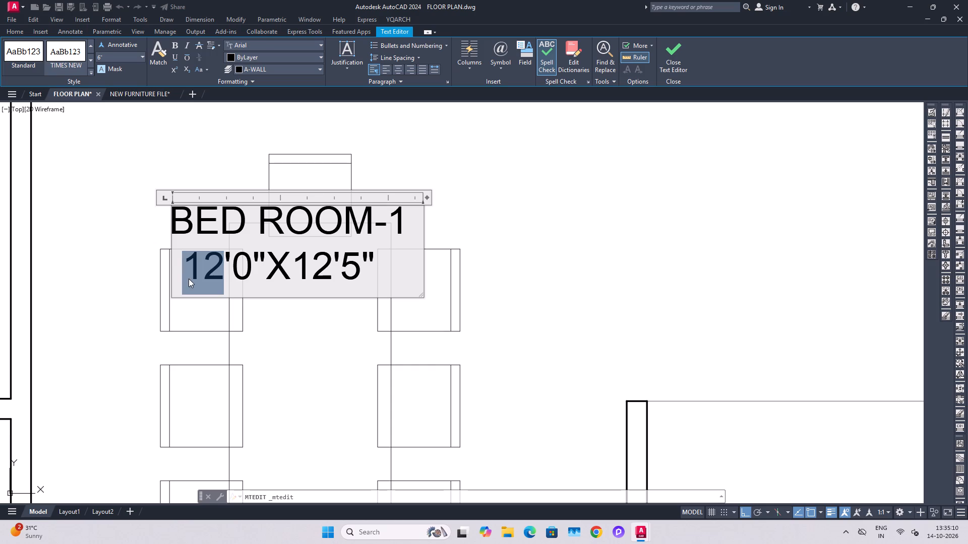
{"action": "key", "text": "1"}
{"action": "key", "text": "9"}
{"action": "key", "text": "0"}
{"action": "key", "text": "BackSpace"}
{"action": "key", "text": "BackSpace"}
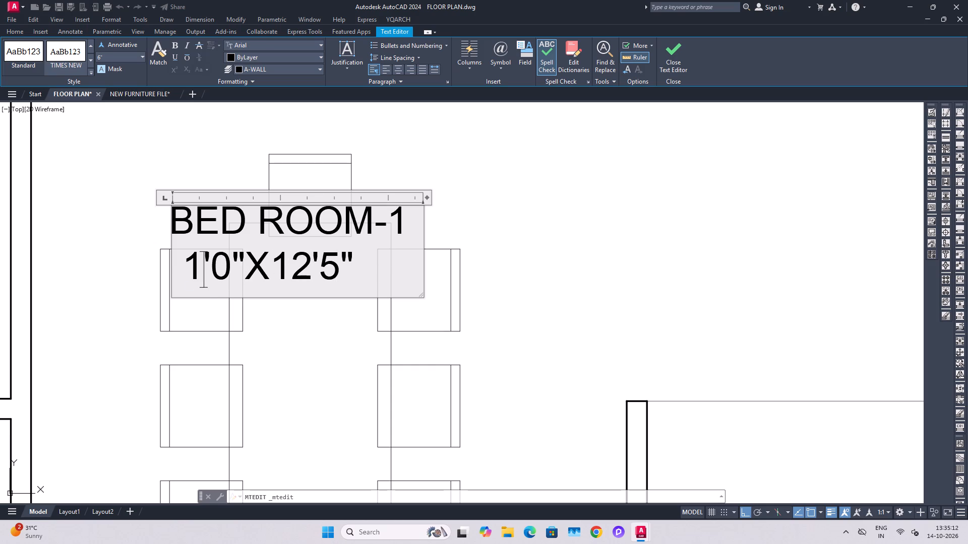
{"action": "key", "text": "0"}
{"action": "left_click", "coordinate": [239, 267]}
{"action": "key", "text": "1"}
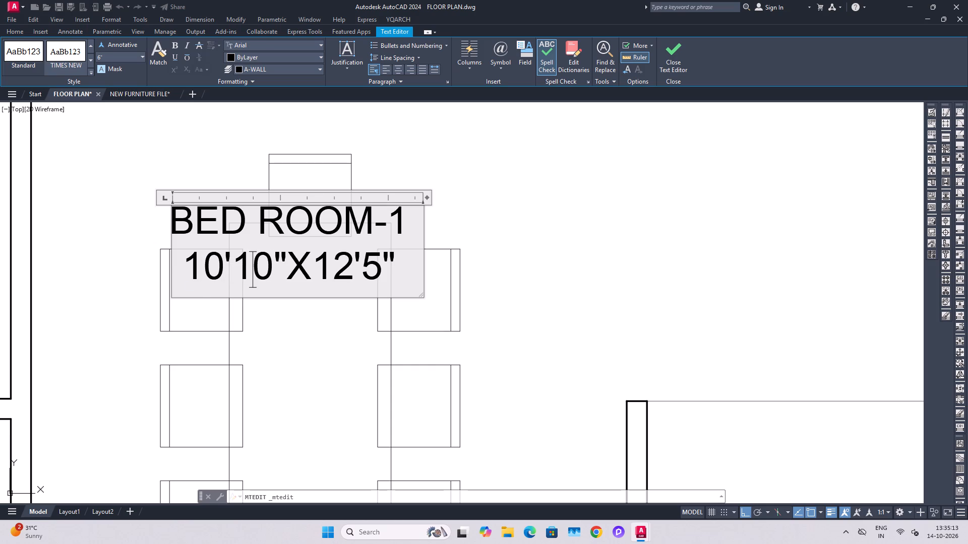
{"action": "left_click_drag", "start_coordinate": [350, 267], "coordinate": [319, 284]}
{"action": "key", "text": "1"}
{"action": "key", "text": "5"}
{"action": "left_click_drag", "start_coordinate": [385, 277], "coordinate": [368, 281]}
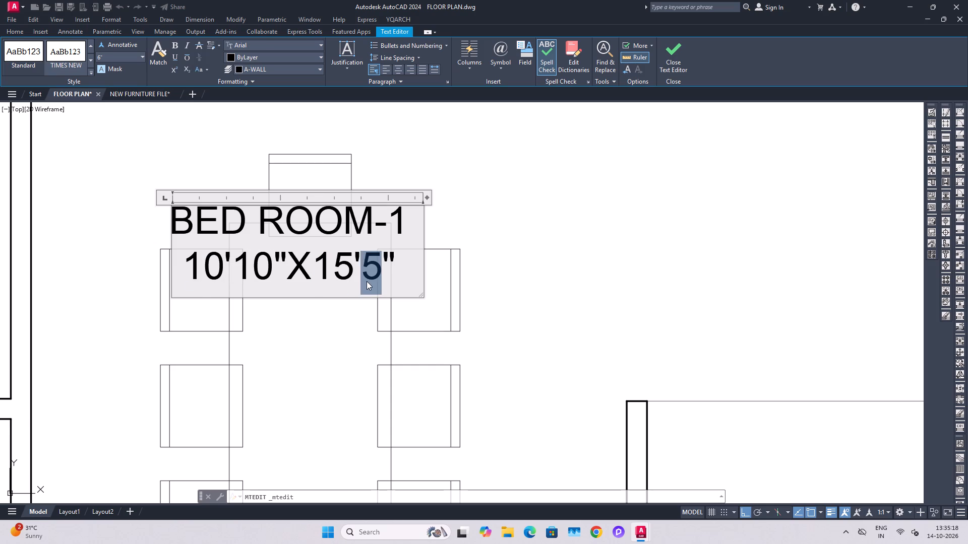
{"action": "type", "text": "11"}
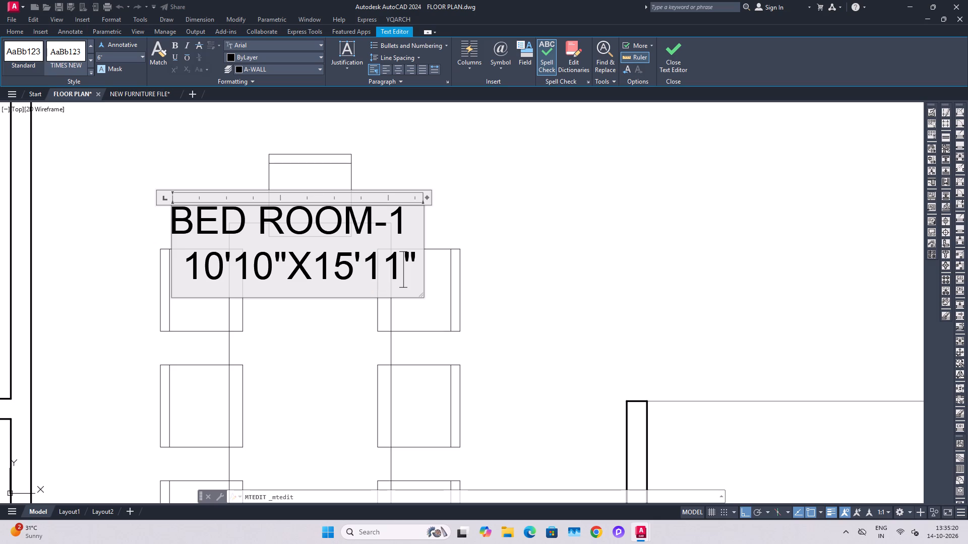
{"action": "left_click", "coordinate": [174, 229]}
{"action": "key", "text": "space"}
{"action": "left_click", "coordinate": [783, 239]}
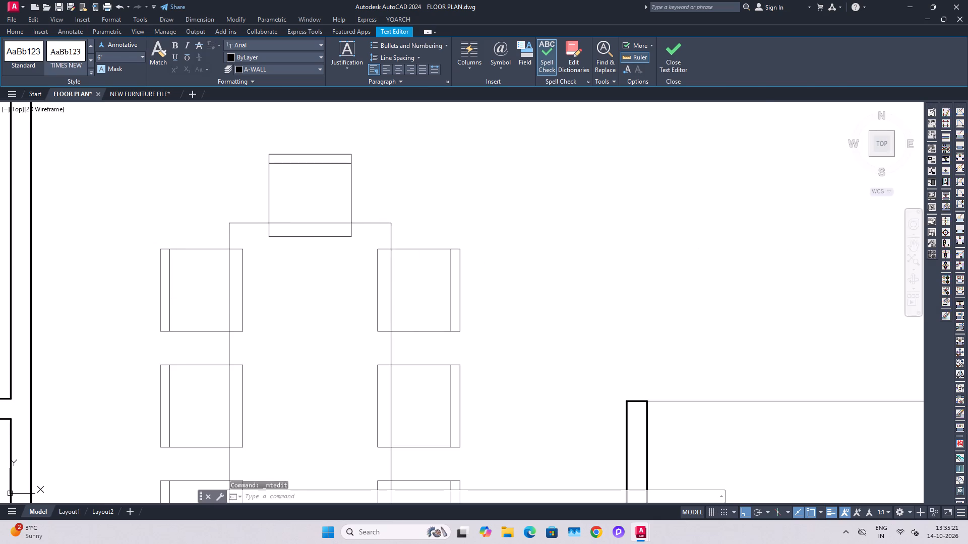
Replace the name line of the copied label over the dining table with DINING.
{"action": "scroll", "coordinate": [766, 246], "scroll_direction": "down", "scroll_amount": 2}
{"action": "double_click", "coordinate": [576, 246]}
{"action": "scroll", "coordinate": [597, 245], "scroll_direction": "up", "scroll_amount": 1}
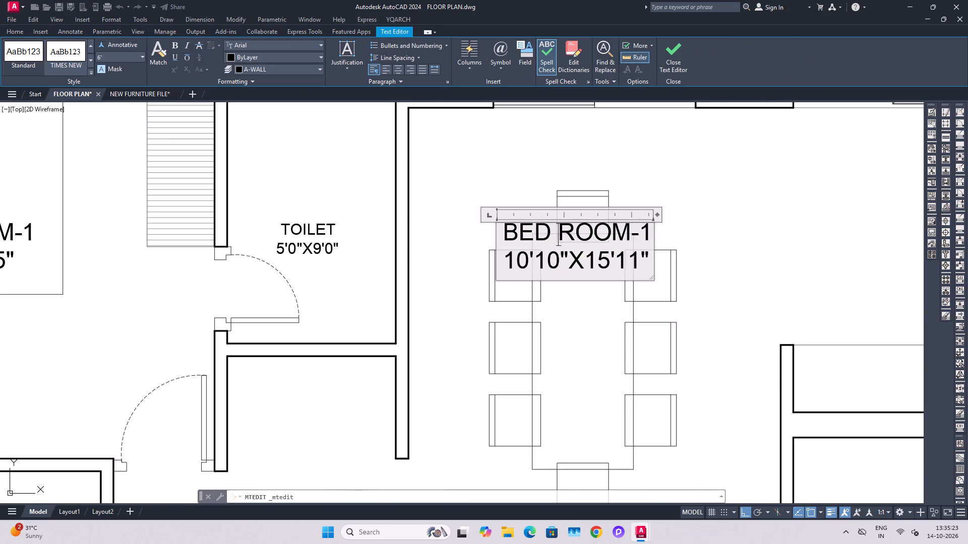
{"action": "left_click_drag", "start_coordinate": [649, 234], "coordinate": [493, 242]}
{"action": "type", "text": "DINING"}
{"action": "left_click", "coordinate": [488, 232]}
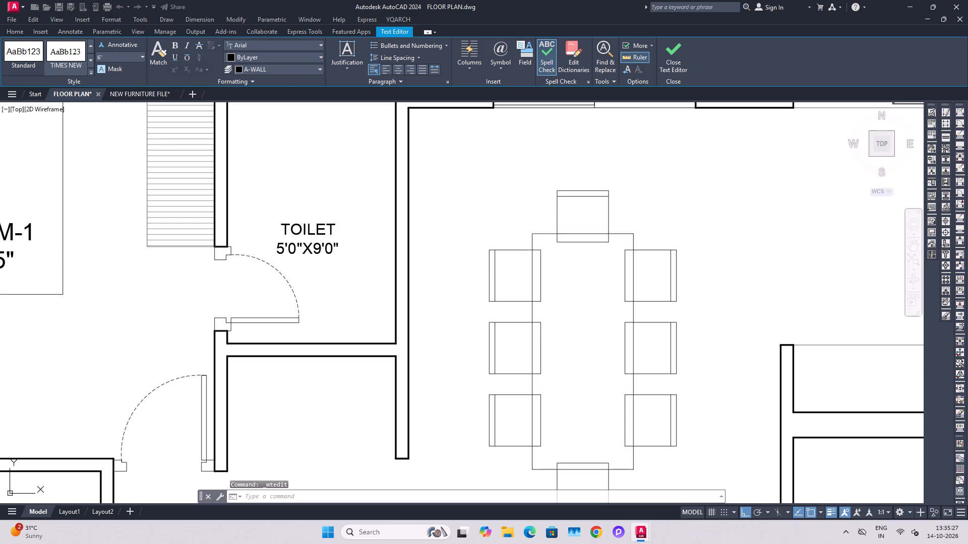
Indent DINING by four spaces to centre it over the size line, and finish the text.
{"action": "double_click", "coordinate": [514, 236]}
{"action": "left_click", "coordinate": [500, 231]}
{"action": "key", "text": "space"}
{"action": "key", "text": "space"}
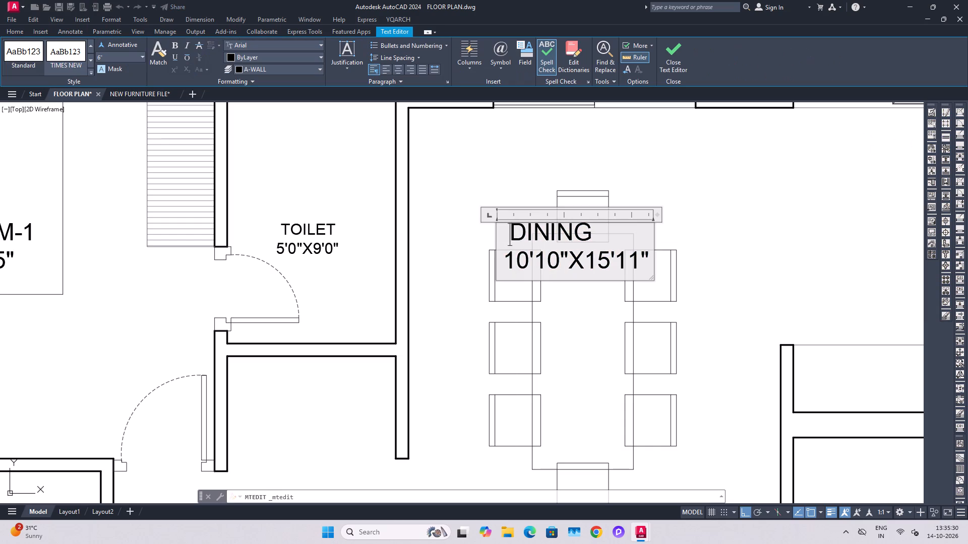
{"action": "key", "text": "space"}
{"action": "key", "text": "space"}
{"action": "left_click", "coordinate": [750, 245]}
Move the DINING label vertically up towards the head of the dining table and save the drawing.
{"action": "scroll", "coordinate": [645, 259], "scroll_direction": "down", "scroll_amount": 2}
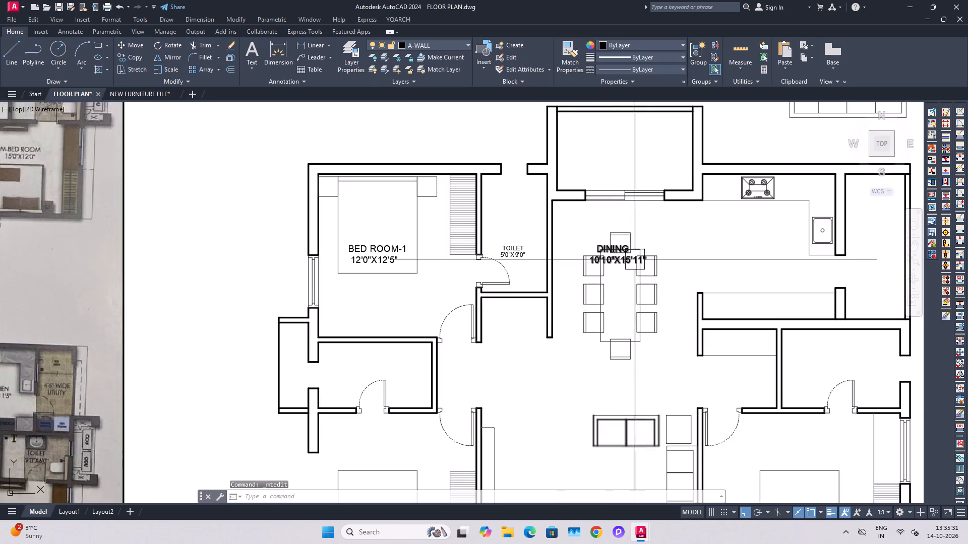
{"action": "middle_click_drag", "start_coordinate": [622, 261], "coordinate": [712, 394]}
{"action": "scroll", "coordinate": [717, 391], "scroll_direction": "down", "scroll_amount": 1}
{"action": "scroll", "coordinate": [721, 390], "scroll_direction": "up", "scroll_amount": 2}
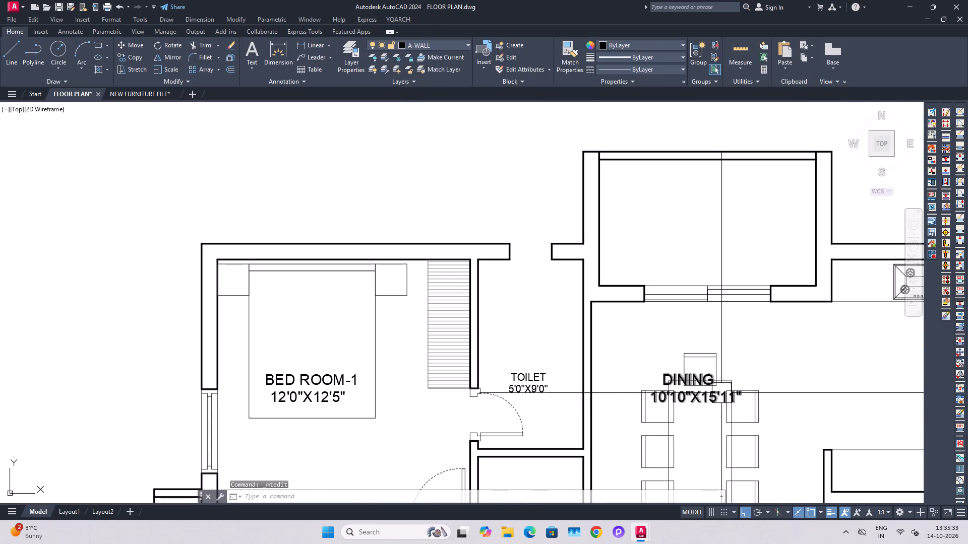
{"action": "left_click", "coordinate": [715, 408]}
{"action": "middle_click_drag", "start_coordinate": [751, 401], "coordinate": [725, 401]}
{"action": "key", "text": "m"}
{"action": "key", "text": "space"}
{"action": "left_click", "coordinate": [754, 421]}
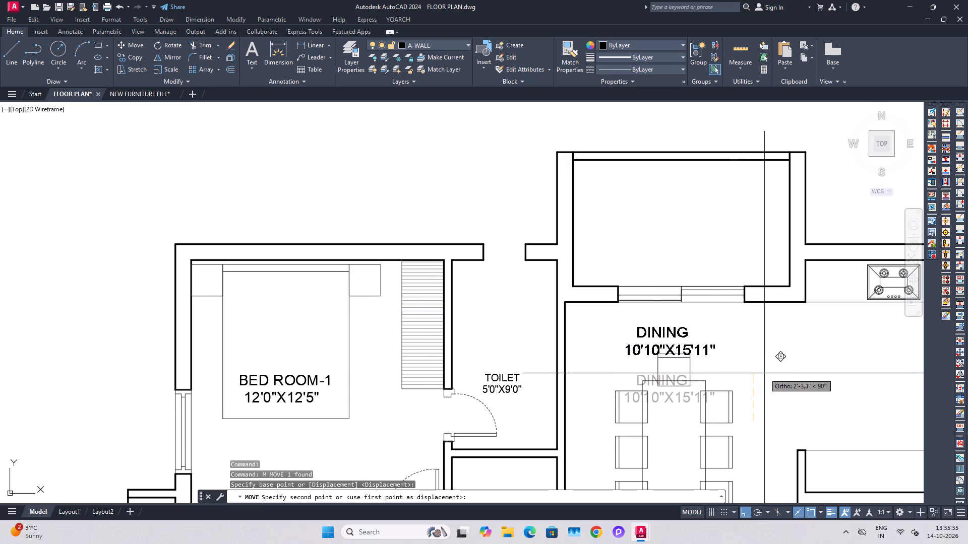
{"action": "left_click", "coordinate": [776, 392]}
{"action": "key", "text": "Escape"}
{"action": "scroll", "coordinate": [639, 363], "scroll_direction": "down", "scroll_amount": 1}
{"action": "key", "text": "ctrl+s"}
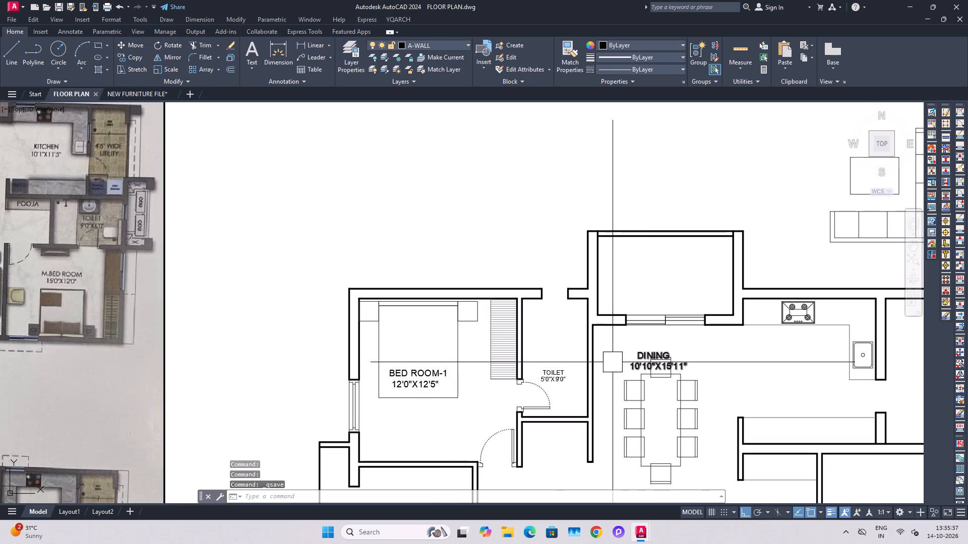
{"action": "scroll", "coordinate": [362, 242], "scroll_direction": "down", "scroll_amount": 1}
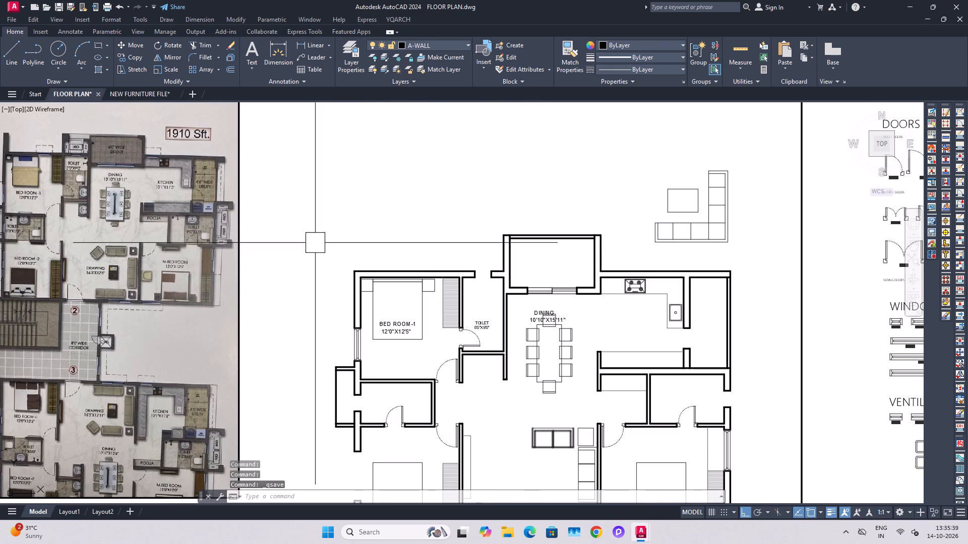
{"action": "key", "text": "ctrl+s"}
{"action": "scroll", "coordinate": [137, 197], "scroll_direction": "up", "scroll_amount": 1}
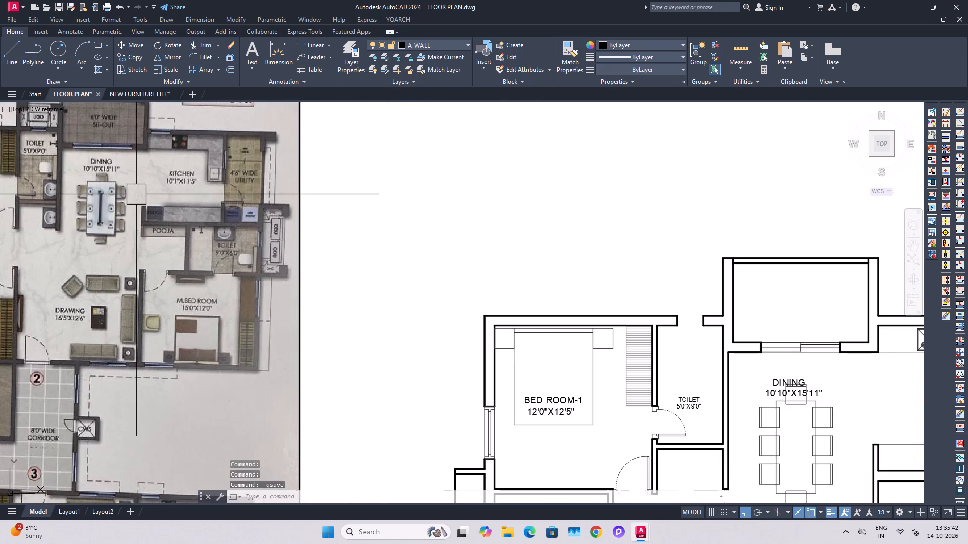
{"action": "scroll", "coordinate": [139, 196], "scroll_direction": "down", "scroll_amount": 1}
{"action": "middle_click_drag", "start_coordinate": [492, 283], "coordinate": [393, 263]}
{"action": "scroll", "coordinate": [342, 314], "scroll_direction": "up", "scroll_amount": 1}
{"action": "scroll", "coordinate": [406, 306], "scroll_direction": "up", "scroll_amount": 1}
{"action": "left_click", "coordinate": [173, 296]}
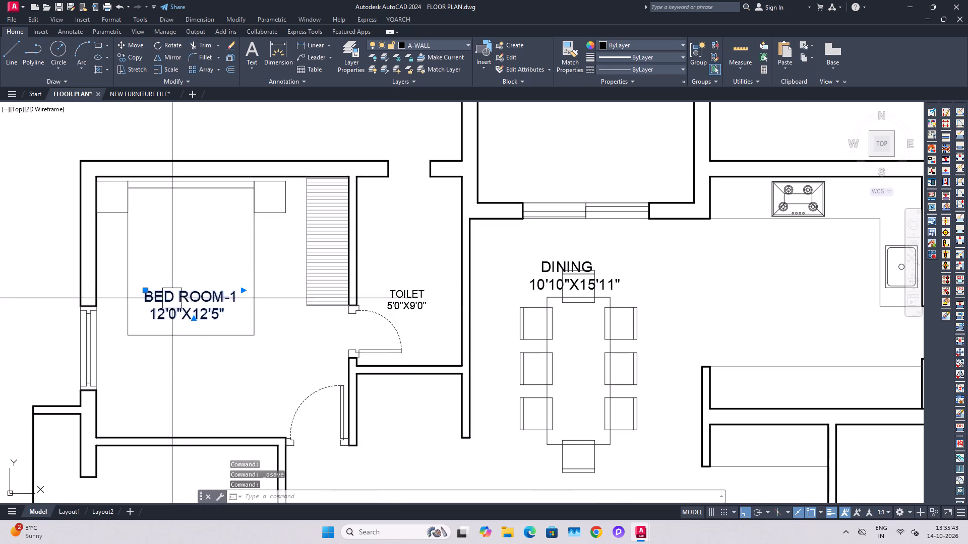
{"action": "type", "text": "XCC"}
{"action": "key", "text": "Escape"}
Copy the BED ROOM-1 label horizontally into the kitchen.
{"action": "left_click", "coordinate": [174, 299]}
{"action": "type", "text": "CO"}
{"action": "key", "text": "space"}
{"action": "left_click_drag", "start_coordinate": [175, 301], "coordinate": [187, 307]}
{"action": "middle_click_drag", "start_coordinate": [615, 356], "coordinate": [531, 338]}
{"action": "left_click", "coordinate": [671, 305]}
{"action": "key", "text": "Escape"}
{"action": "key", "text": "Escape"}
Check the kitchen's label on the reference image and replace the copied label's name line with KITCHEN.
{"action": "scroll", "coordinate": [712, 290], "scroll_direction": "up", "scroll_amount": 2}
{"action": "double_click", "coordinate": [732, 284]}
{"action": "scroll", "coordinate": [782, 273], "scroll_direction": "down", "scroll_amount": 4}
{"action": "middle_click_drag", "start_coordinate": [307, 208], "coordinate": [316, 229]}
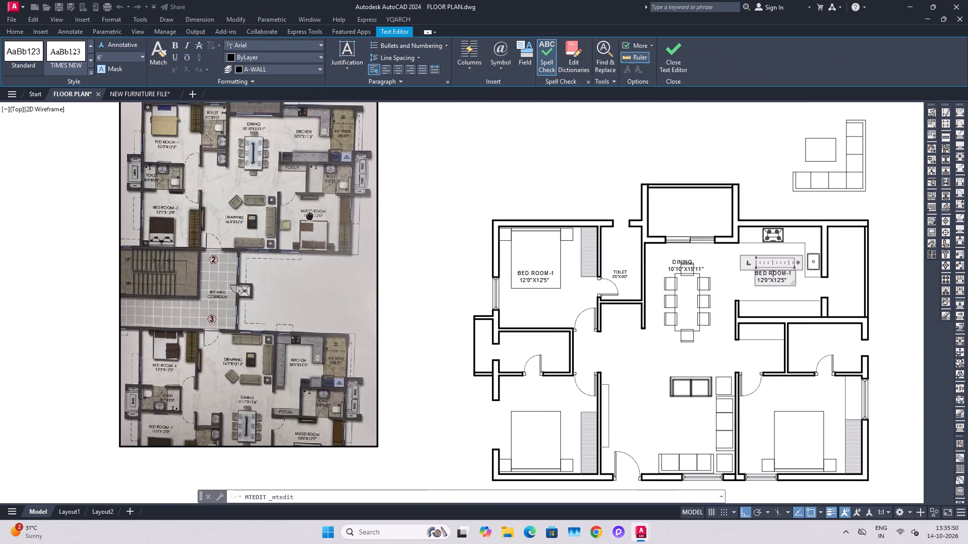
{"action": "middle_click_drag", "start_coordinate": [316, 229], "coordinate": [345, 341]}
{"action": "scroll", "coordinate": [352, 273], "scroll_direction": "up", "scroll_amount": 3}
{"action": "scroll", "coordinate": [224, 246], "scroll_direction": "down", "scroll_amount": 3}
{"action": "middle_click_drag", "start_coordinate": [661, 318], "coordinate": [659, 318]}
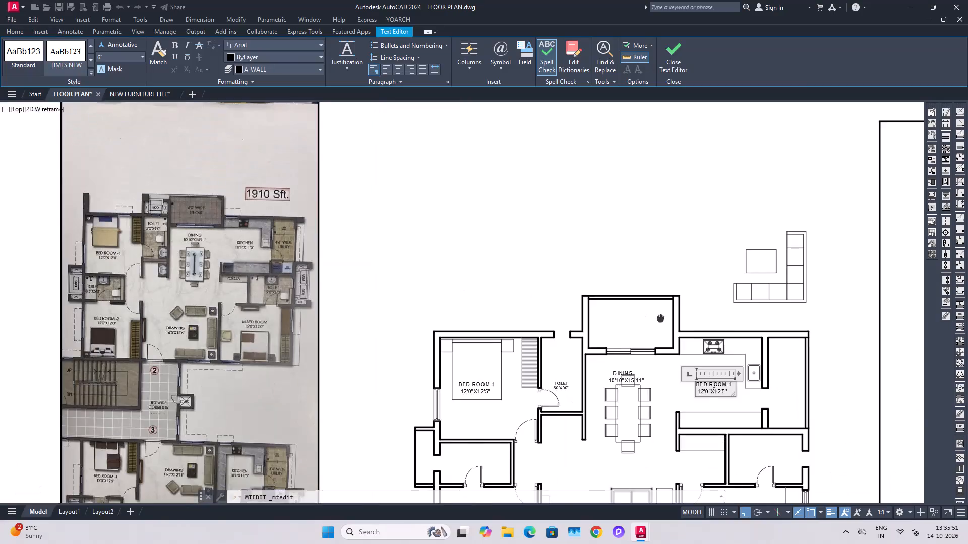
{"action": "middle_click_drag", "start_coordinate": [659, 318], "coordinate": [544, 244]}
{"action": "scroll", "coordinate": [610, 305], "scroll_direction": "up", "scroll_amount": 4}
{"action": "left_click_drag", "start_coordinate": [716, 319], "coordinate": [437, 318]}
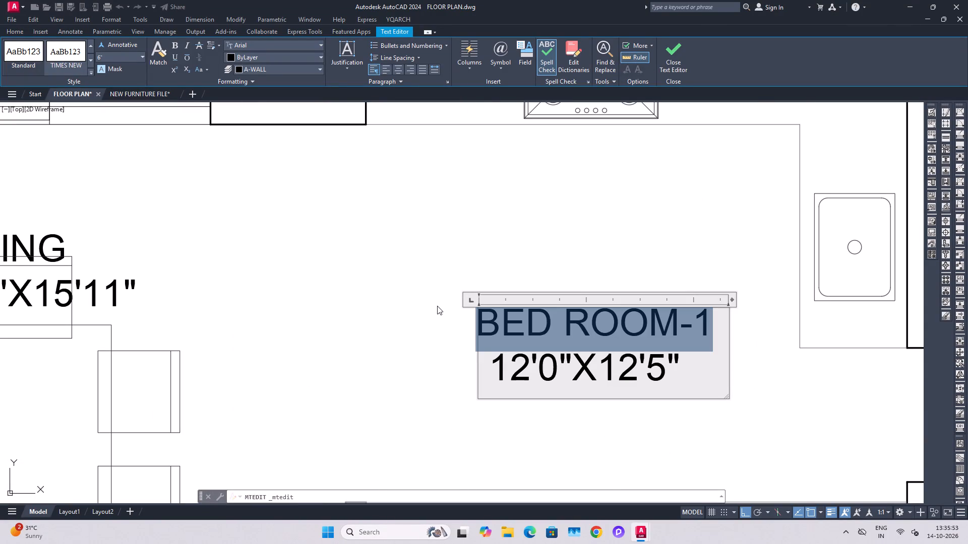
{"action": "type", "text": "KIT"}
{"action": "type", "text": "CHEN"}
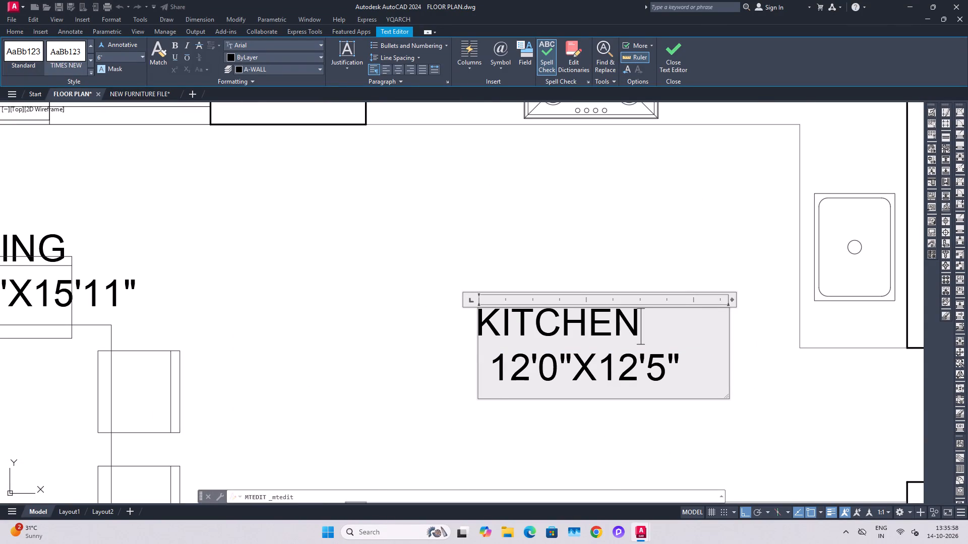
Change the KITCHEN label's size line to 10'1"X11'5" and finish the text.
{"action": "left_click_drag", "start_coordinate": [524, 370], "coordinate": [489, 383]}
{"action": "key", "text": "1"}
{"action": "key", "text": "0"}
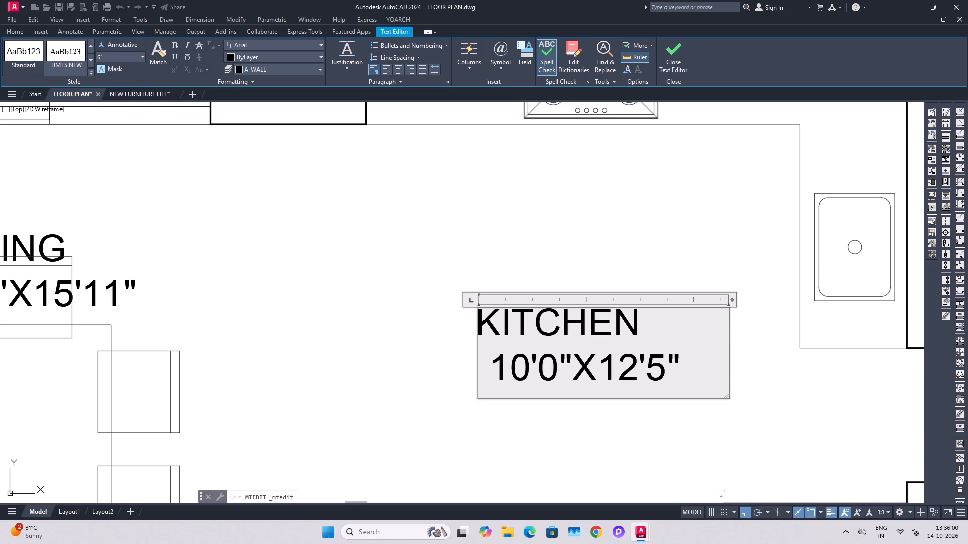
{"action": "left_click_drag", "start_coordinate": [553, 375], "coordinate": [548, 378]}
{"action": "key", "text": "1"}
{"action": "left_click_drag", "start_coordinate": [628, 373], "coordinate": [629, 379]}
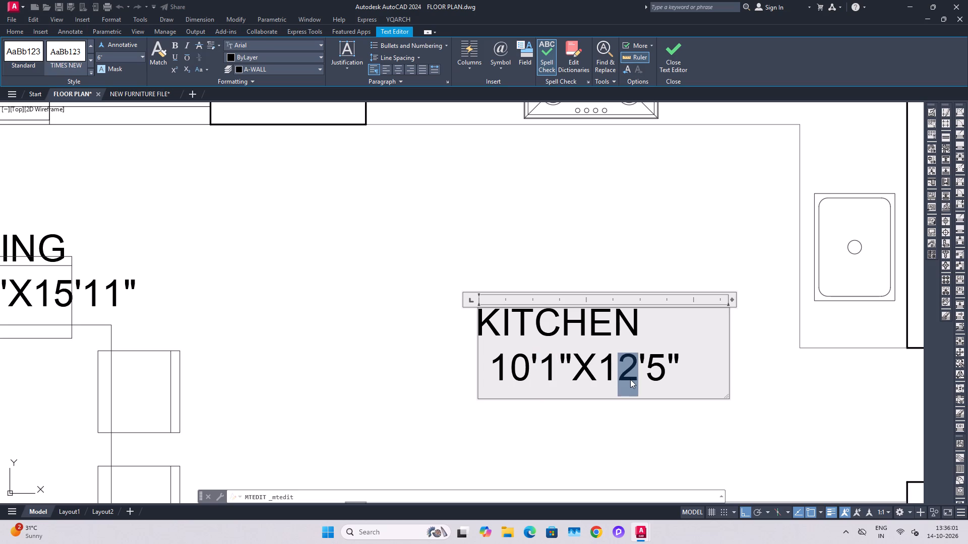
{"action": "key", "text": "1"}
{"action": "left_click", "coordinate": [640, 427]}
Indent KITCHEN by two spaces to centre it over the size line, and finish the text.
{"action": "scroll", "coordinate": [629, 381], "scroll_direction": "down", "scroll_amount": 2}
{"action": "double_click", "coordinate": [602, 378]}
{"action": "scroll", "coordinate": [591, 377], "scroll_direction": "up", "scroll_amount": 1}
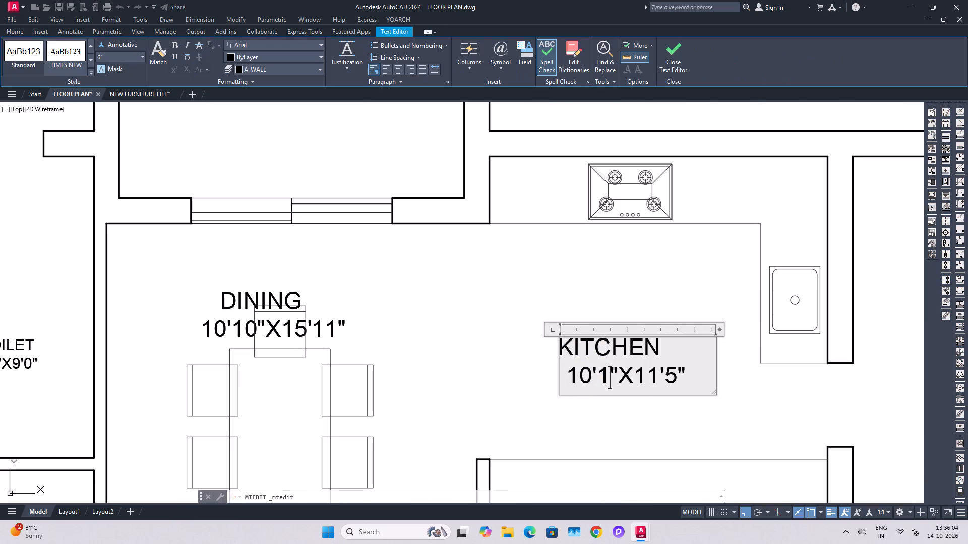
{"action": "left_click", "coordinate": [562, 357]}
{"action": "key", "text": "space"}
{"action": "key", "text": "space"}
{"action": "left_click", "coordinate": [626, 412]}
Check the kitchen and utility labels on the reference image and copy the KITCHEN label horizontally into the utility room.
{"action": "scroll", "coordinate": [637, 389], "scroll_direction": "down", "scroll_amount": 3}
{"action": "scroll", "coordinate": [134, 248], "scroll_direction": "up", "scroll_amount": 1}
{"action": "scroll", "coordinate": [203, 227], "scroll_direction": "up", "scroll_amount": 1}
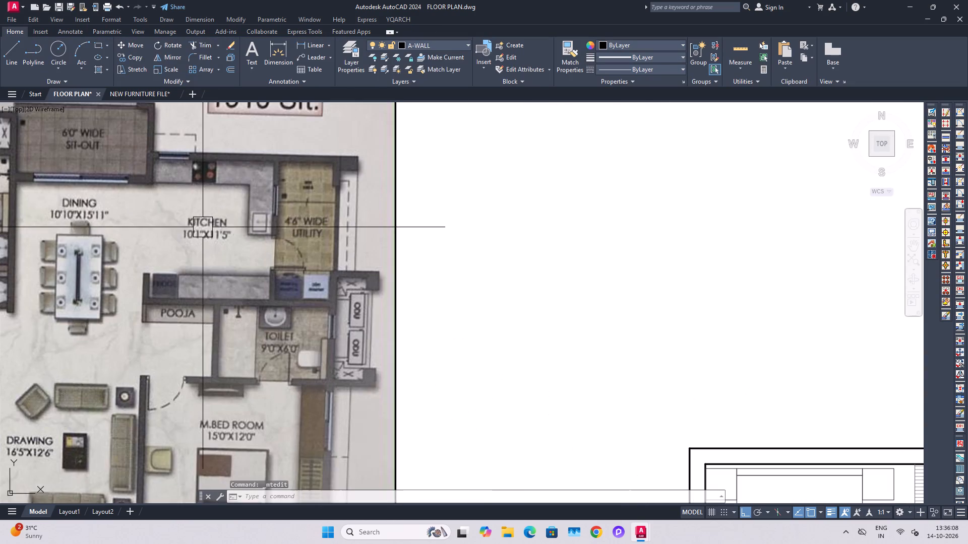
{"action": "scroll", "coordinate": [244, 223], "scroll_direction": "down", "scroll_amount": 2}
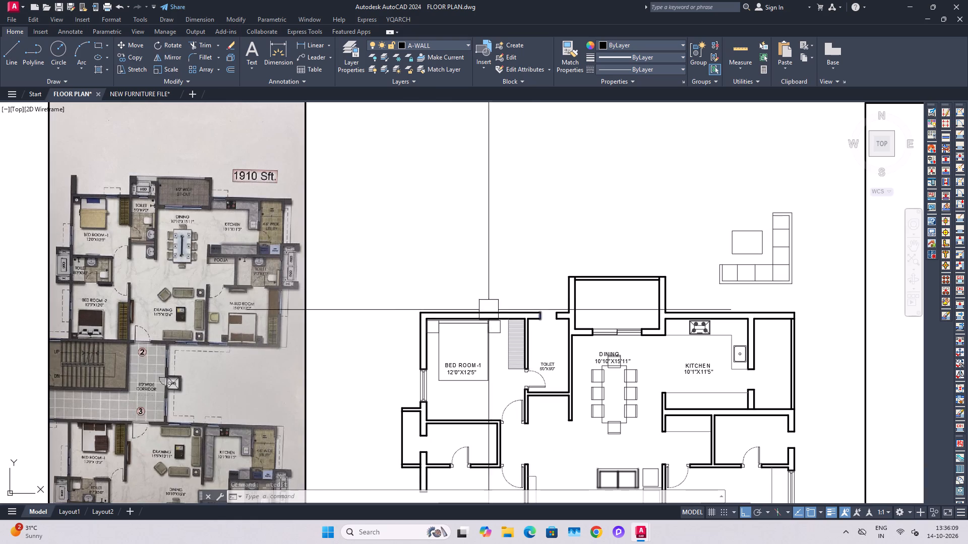
{"action": "middle_click_drag", "start_coordinate": [702, 398], "coordinate": [553, 369]}
{"action": "scroll", "coordinate": [557, 362], "scroll_direction": "up", "scroll_amount": 3}
{"action": "left_click", "coordinate": [563, 307]}
{"action": "key", "text": "c"}
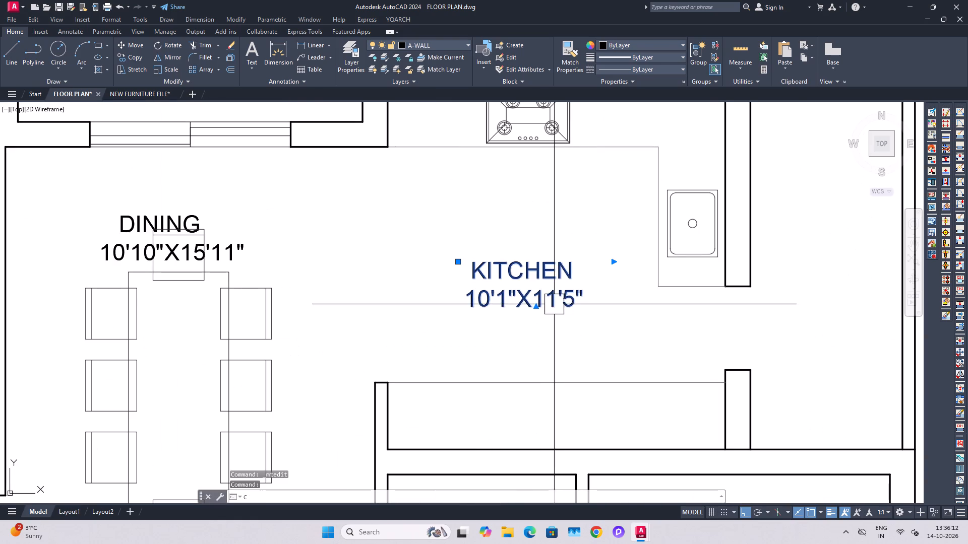
{"action": "key", "text": "o"}
{"action": "key", "text": "space"}
{"action": "left_click_drag", "start_coordinate": [554, 305], "coordinate": [566, 311]}
{"action": "left_click", "coordinate": [836, 306]}
{"action": "key", "text": "Escape"}
Replace the name line of the copied label in the utility room with UTILITY.
{"action": "double_click", "coordinate": [827, 291]}
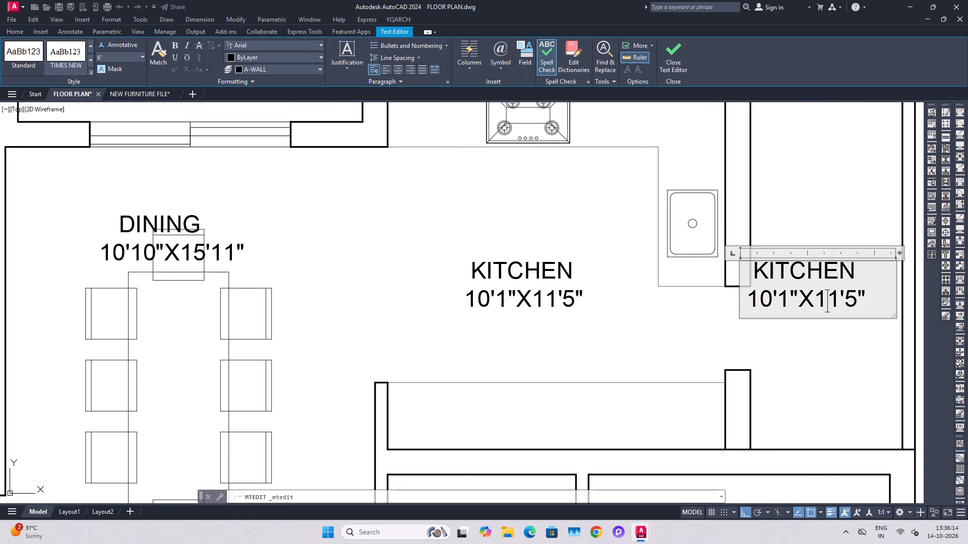
{"action": "left_click", "coordinate": [864, 297]}
{"action": "left_click_drag", "start_coordinate": [862, 267], "coordinate": [746, 277]}
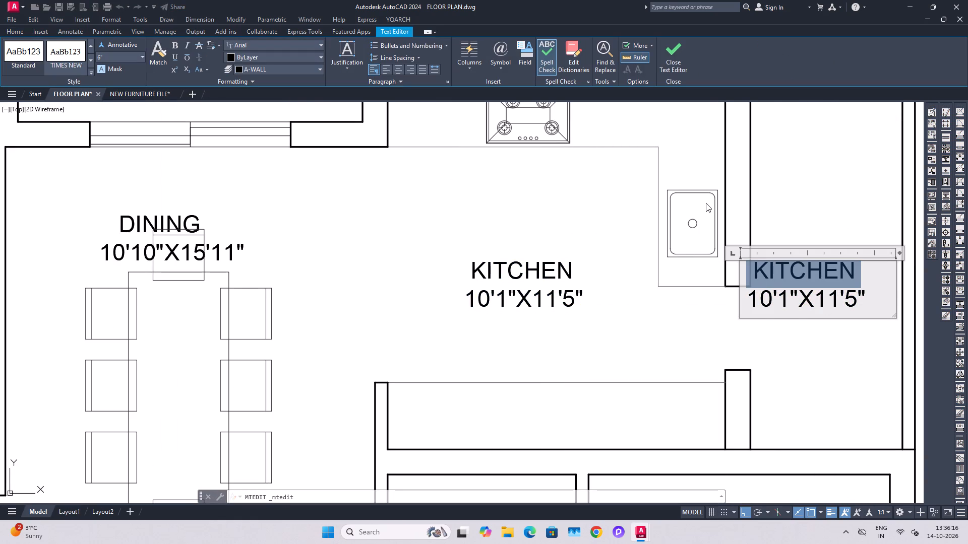
{"action": "type", "text": "UTILITY"}
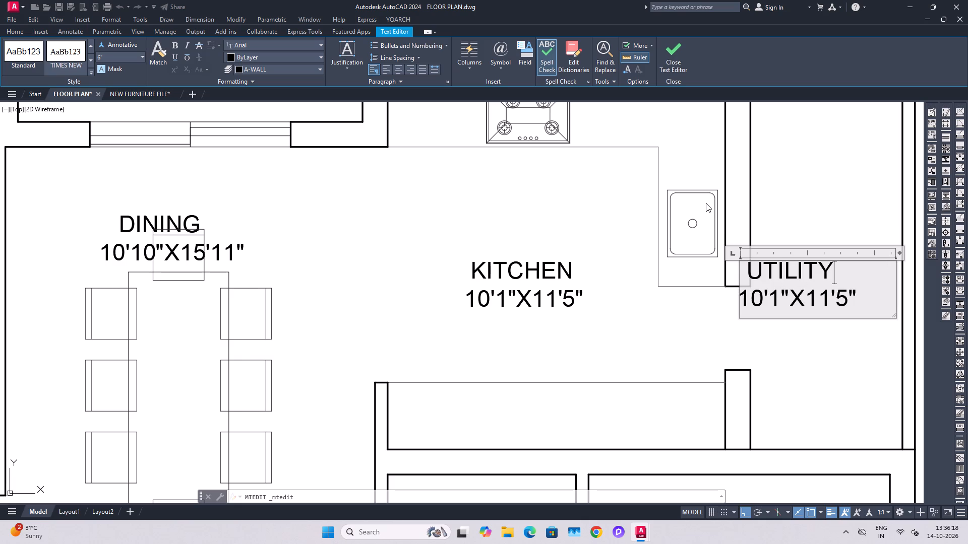
Check the utility label on the reference image and insert 4'6"WIDE before UTILITY in the utility room's label.
{"action": "scroll", "coordinate": [676, 245], "scroll_direction": "down", "scroll_amount": 5}
{"action": "scroll", "coordinate": [452, 190], "scroll_direction": "up", "scroll_amount": 2}
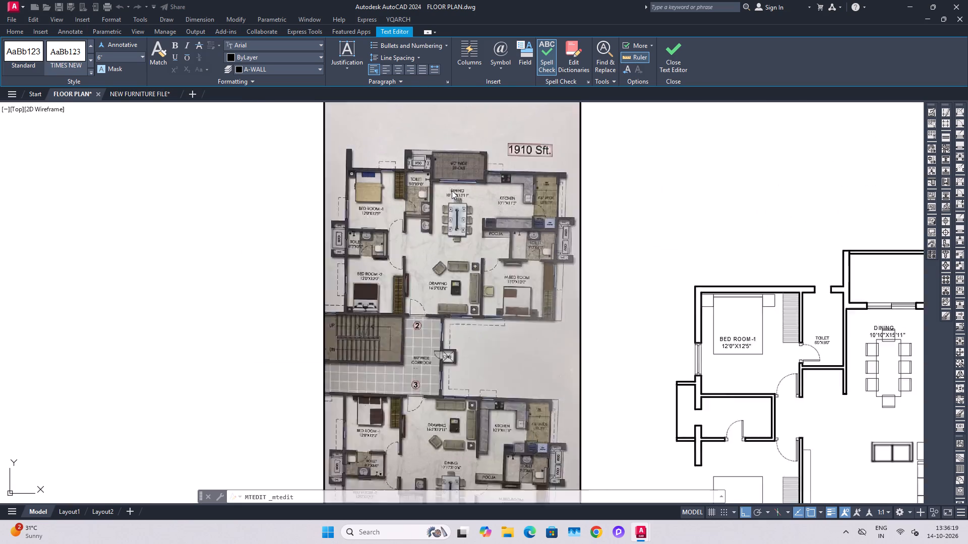
{"action": "scroll", "coordinate": [452, 190], "scroll_direction": "up", "scroll_amount": 2}
{"action": "middle_click_drag", "start_coordinate": [721, 257], "coordinate": [719, 257]}
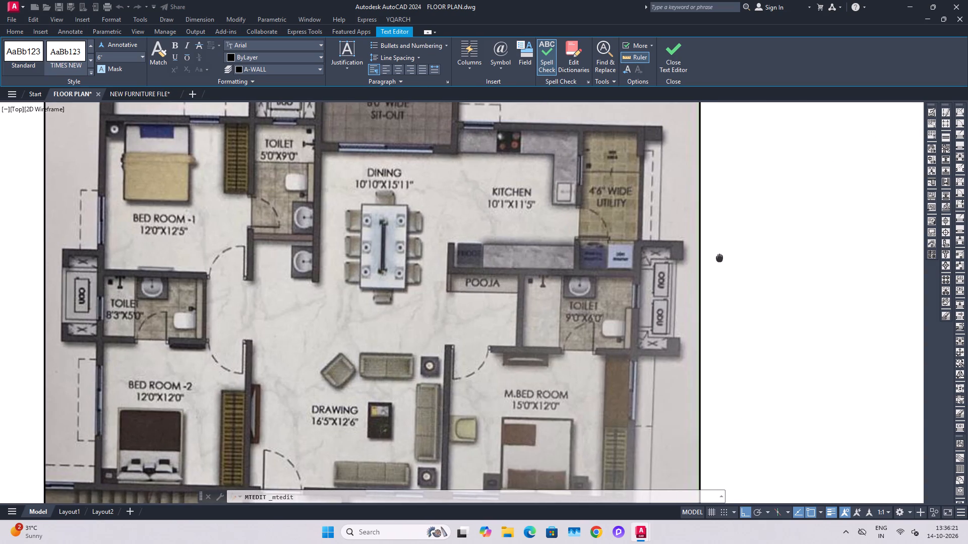
{"action": "middle_click_drag", "start_coordinate": [719, 257], "coordinate": [417, 267]}
{"action": "middle_click_drag", "start_coordinate": [734, 290], "coordinate": [369, 219]}
{"action": "middle_click_drag", "start_coordinate": [839, 376], "coordinate": [526, 269]}
{"action": "middle_click_drag", "start_coordinate": [787, 393], "coordinate": [577, 318]}
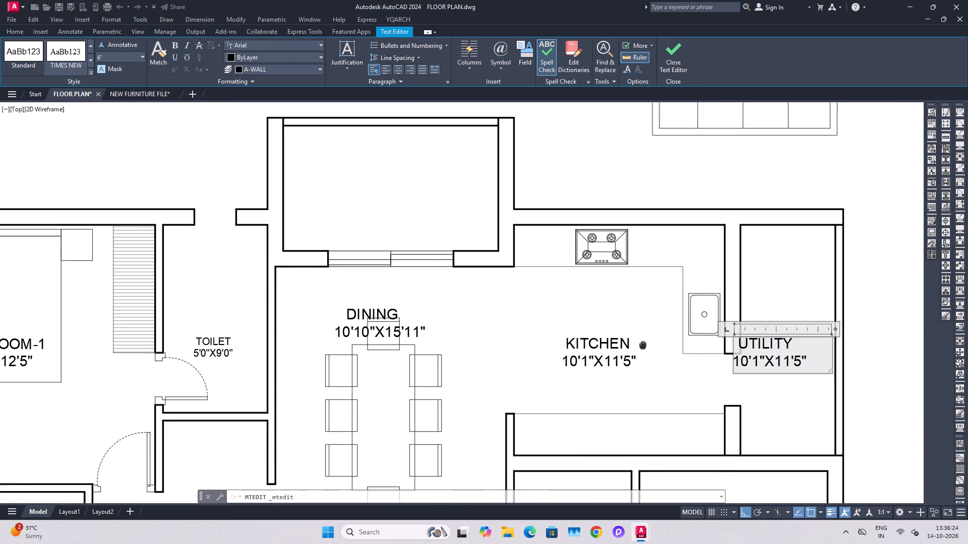
{"action": "middle_click_drag", "start_coordinate": [577, 318], "coordinate": [554, 311]}
{"action": "left_click", "coordinate": [628, 300]}
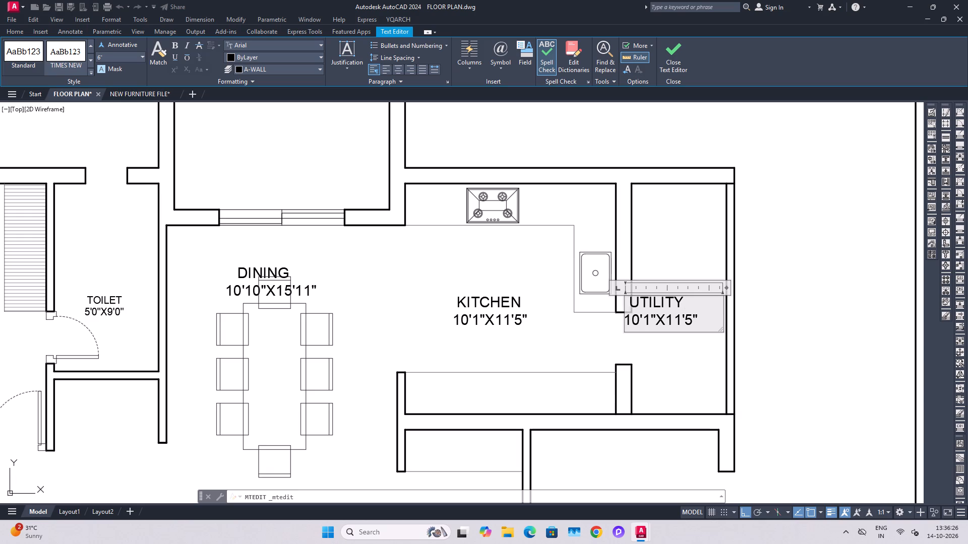
{"action": "type", "text": "4'6\""}
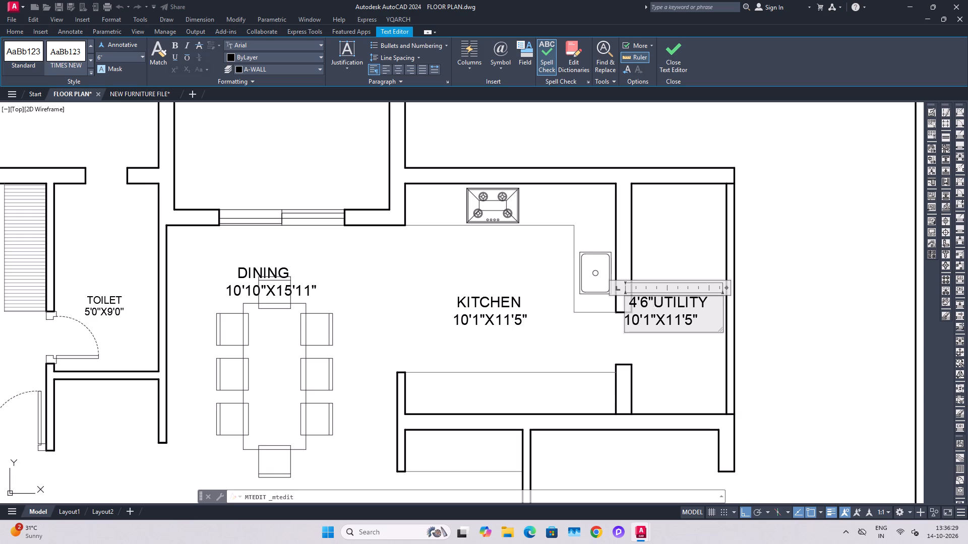
{"action": "type", "text": "WIDE"}
{"action": "key", "text": "space"}
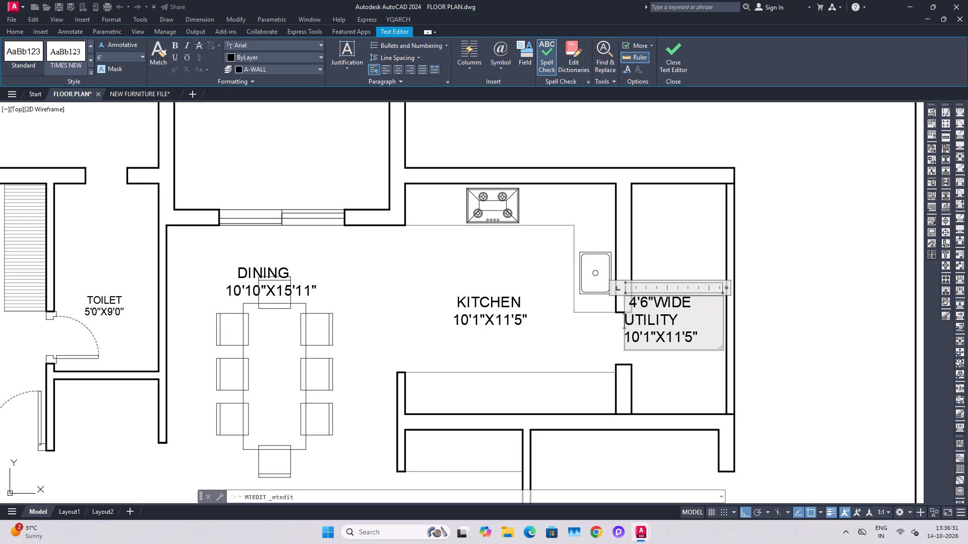
Delete the 10'1"X11'5" size line from the utility label.
{"action": "left_click_drag", "start_coordinate": [707, 333], "coordinate": [523, 354]}
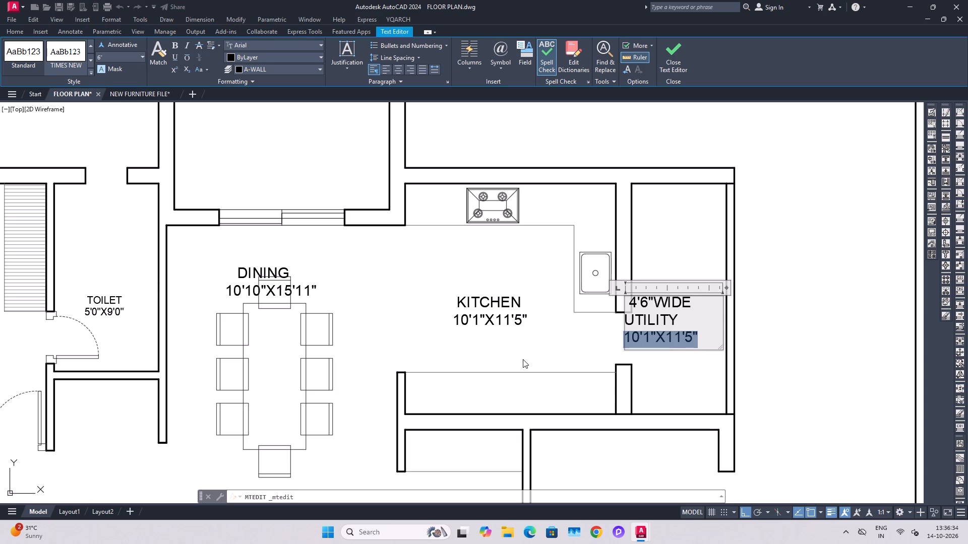
{"action": "key", "text": "BackSpace"}
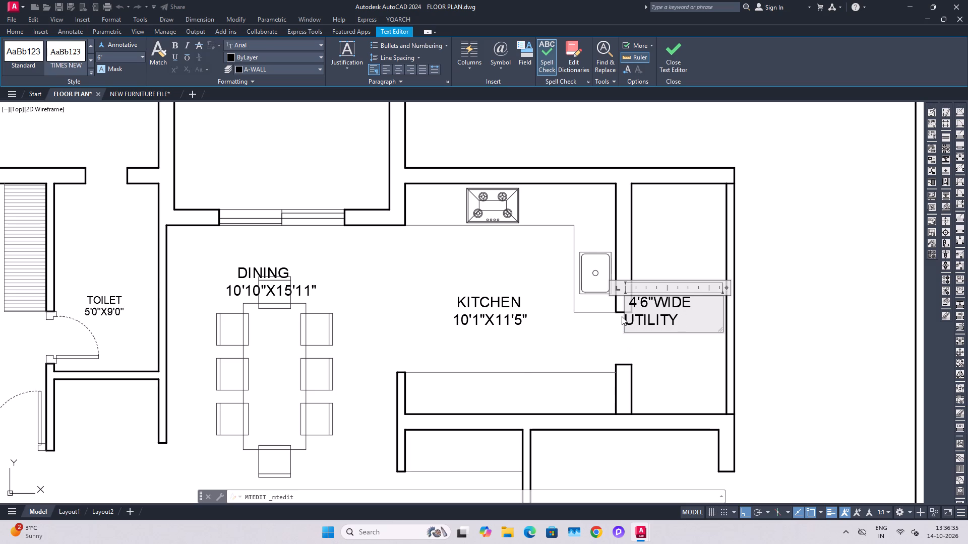
Widen the utility label's text frame, put UTILITY on its own line indented two spaces, and finish the text.
{"action": "left_click", "coordinate": [625, 319]}
{"action": "key", "text": "space"}
{"action": "key", "text": "space"}
{"action": "left_click", "coordinate": [633, 319]}
{"action": "left_click_drag", "start_coordinate": [726, 287], "coordinate": [790, 286]}
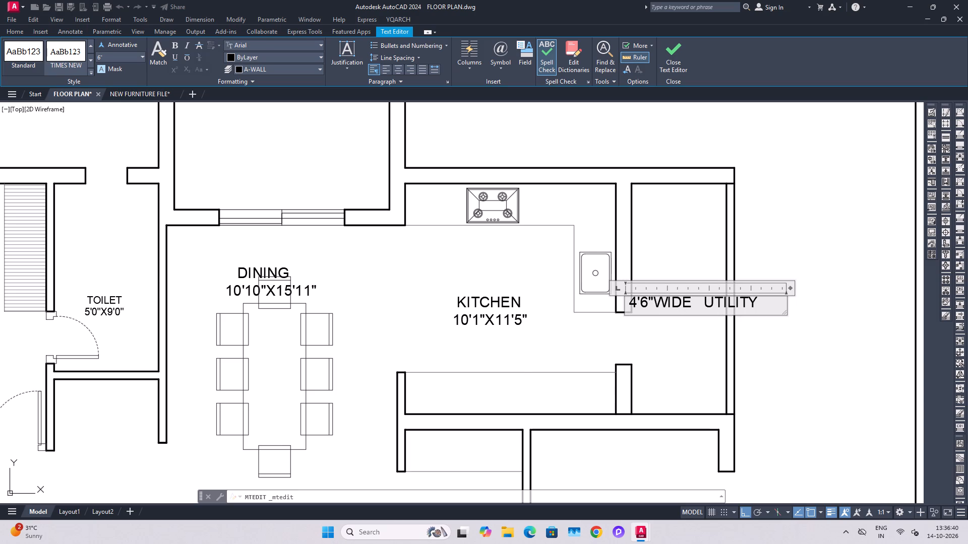
{"action": "left_click", "coordinate": [695, 300]}
{"action": "key", "text": "BackSpace"}
{"action": "left_click", "coordinate": [701, 300]}
{"action": "key", "text": "BackSpace"}
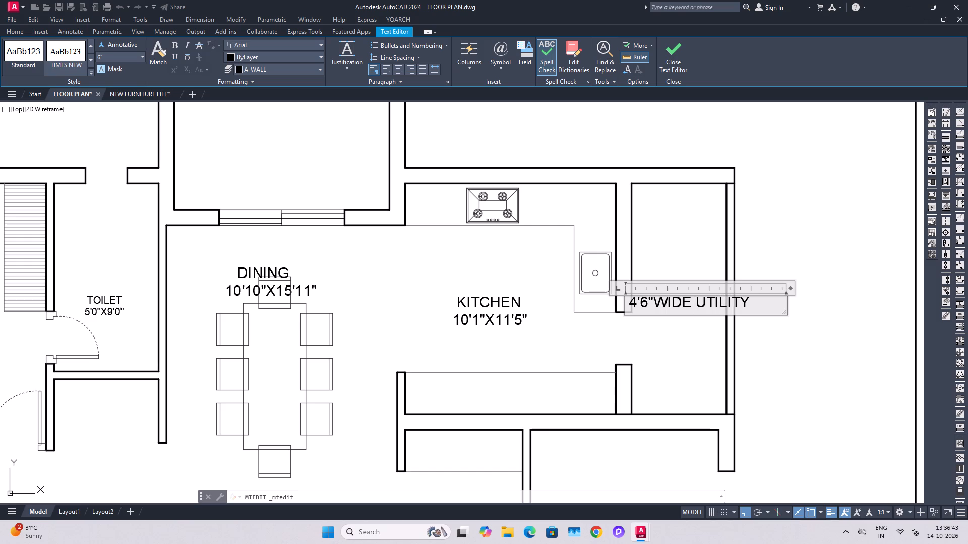
{"action": "key", "text": "Return"}
{"action": "key", "text": "space"}
{"action": "key", "text": "space"}
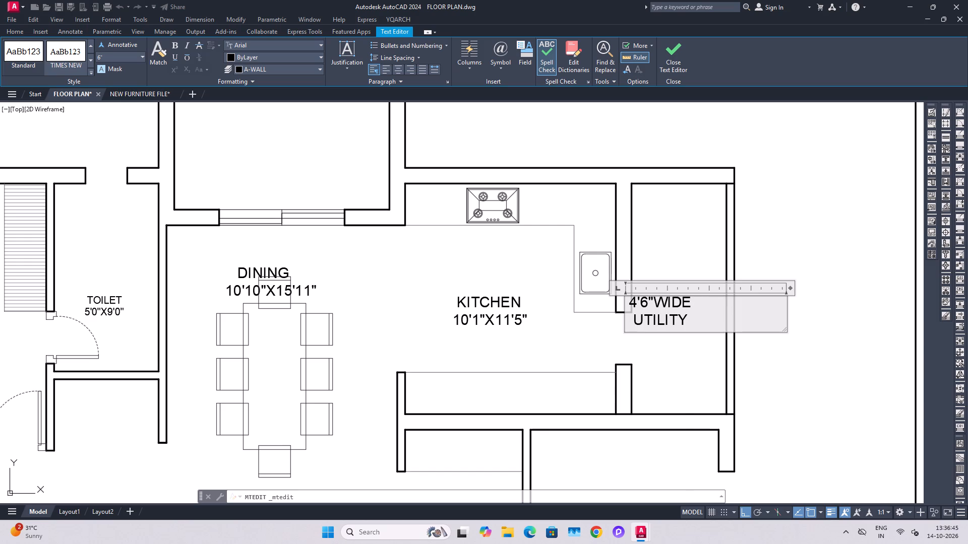
{"action": "left_click", "coordinate": [683, 350]}
Move the utility label slightly right to centre it between the utility room's walls.
{"action": "left_click", "coordinate": [676, 316]}
{"action": "type", "text": "M"}
{"action": "key", "text": "space"}
{"action": "left_click", "coordinate": [674, 355]}
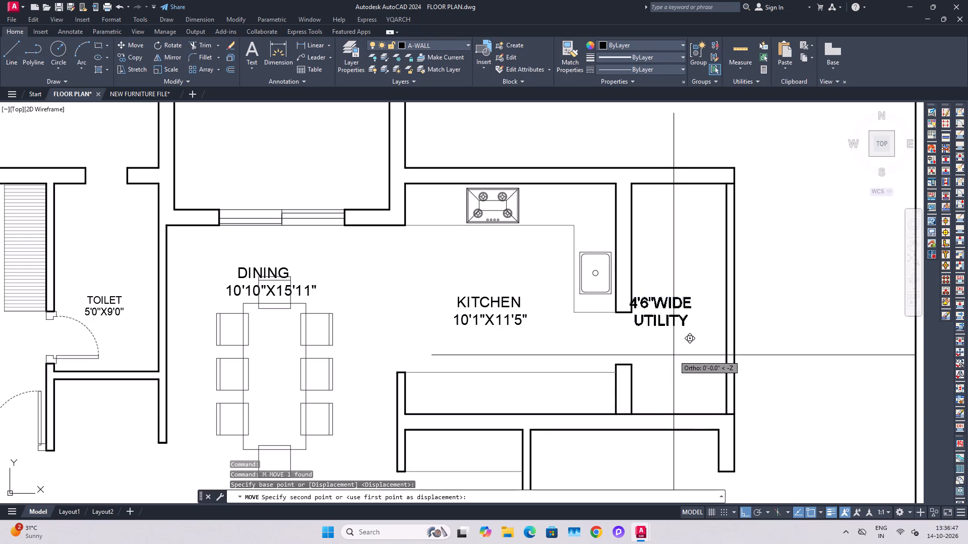
{"action": "left_click", "coordinate": [692, 355]}
{"action": "key", "text": "Escape"}
Trim the wall line at the base of the short wall between the kitchen and utility, and save the drawing.
{"action": "type", "text": "TR"}
{"action": "key", "text": "space"}
{"action": "scroll", "coordinate": [635, 419], "scroll_direction": "up", "scroll_amount": 2}
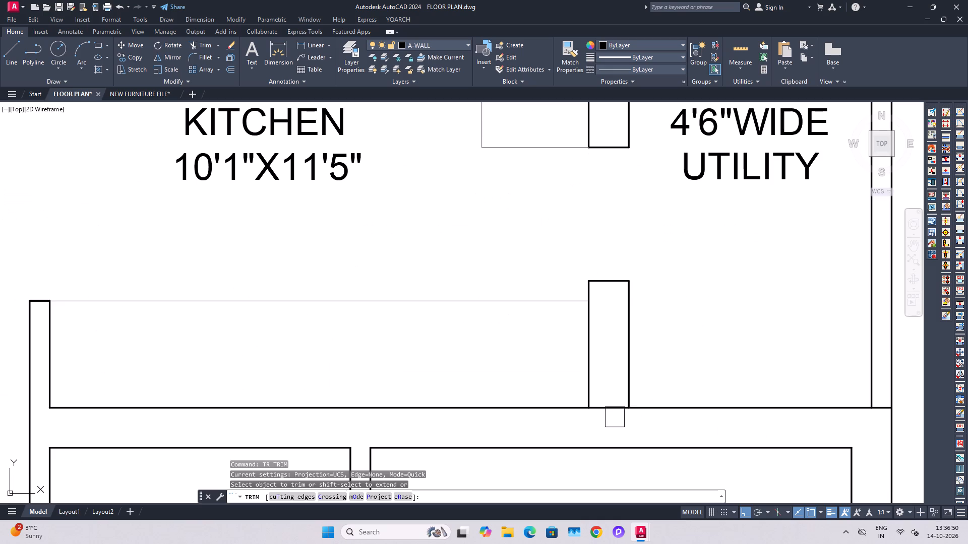
{"action": "left_click", "coordinate": [618, 413]}
{"action": "key", "text": "Escape"}
{"action": "scroll", "coordinate": [659, 363], "scroll_direction": "down", "scroll_amount": 4}
{"action": "middle_click_drag", "start_coordinate": [657, 367], "coordinate": [696, 363]}
{"action": "key", "text": "ctrl+s"}
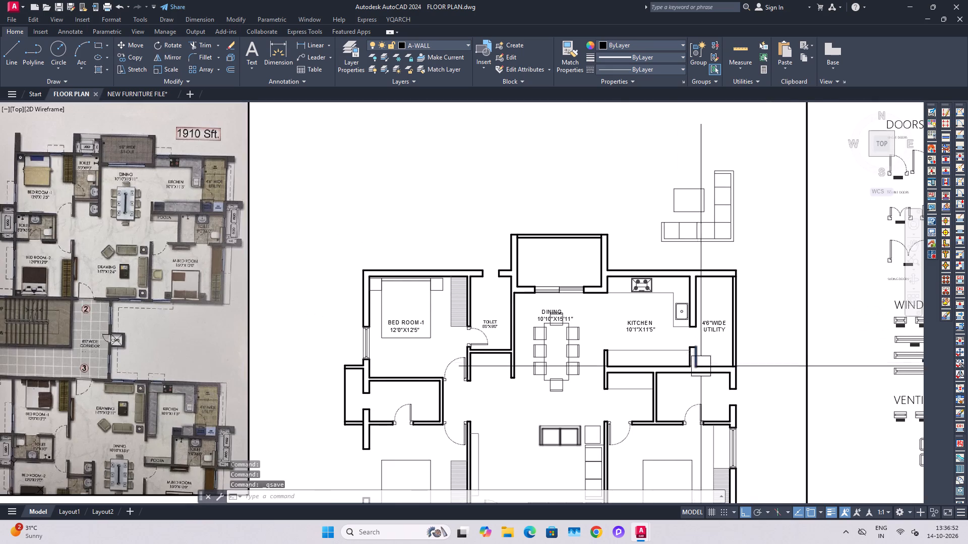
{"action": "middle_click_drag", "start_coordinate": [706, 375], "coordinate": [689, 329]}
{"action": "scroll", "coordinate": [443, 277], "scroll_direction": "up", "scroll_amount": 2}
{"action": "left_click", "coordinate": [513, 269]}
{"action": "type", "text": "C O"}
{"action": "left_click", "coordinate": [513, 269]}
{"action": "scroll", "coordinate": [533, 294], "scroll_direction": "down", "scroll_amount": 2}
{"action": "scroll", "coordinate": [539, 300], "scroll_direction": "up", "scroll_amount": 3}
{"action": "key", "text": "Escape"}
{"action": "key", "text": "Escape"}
Copy the TOILET 5'0"X9'0" label into the toilet below the kitchen and utility.
{"action": "left_click", "coordinate": [513, 269]}
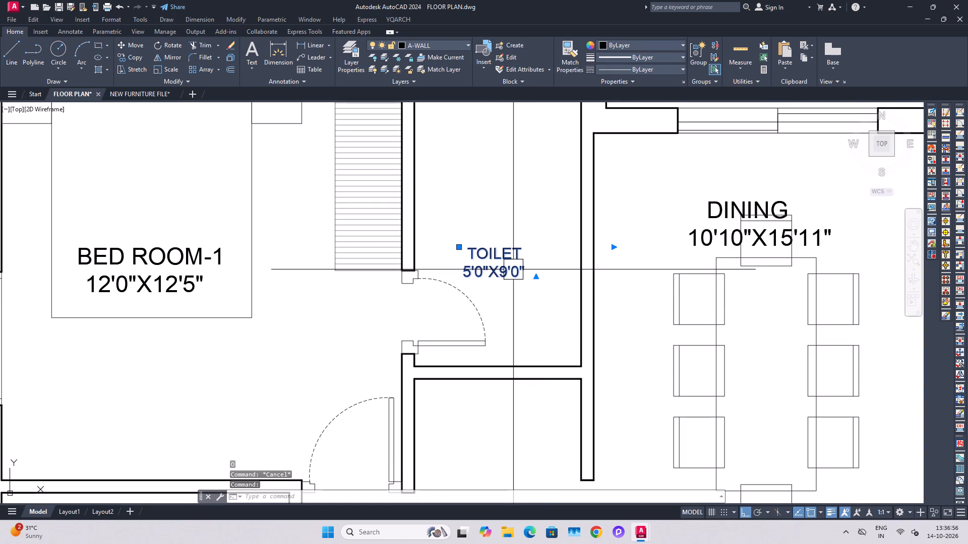
{"action": "type", "text": "CO"}
{"action": "key", "text": "space"}
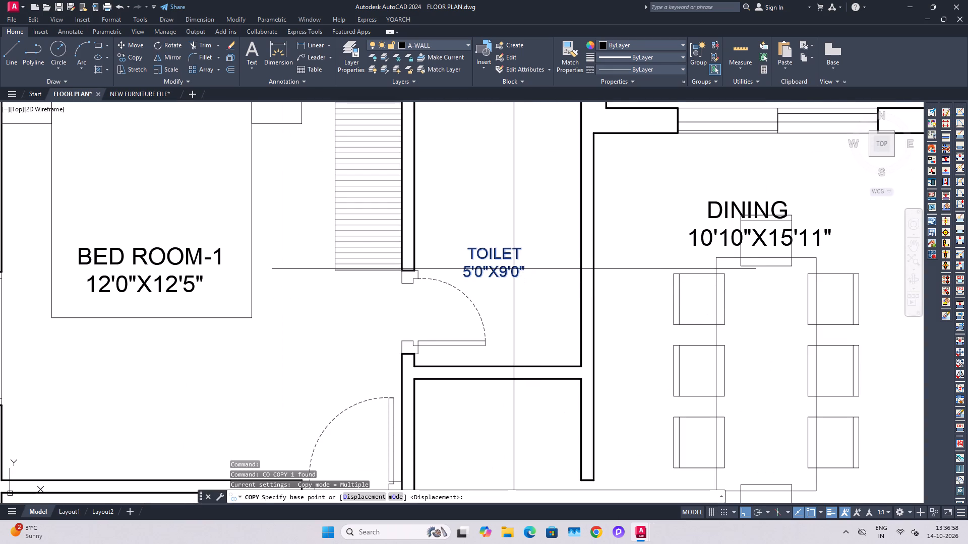
{"action": "left_click", "coordinate": [514, 294]}
{"action": "scroll", "coordinate": [520, 304], "scroll_direction": "down", "scroll_amount": 4}
{"action": "middle_click_drag", "start_coordinate": [556, 337], "coordinate": [515, 275]}
{"action": "scroll", "coordinate": [600, 307], "scroll_direction": "up", "scroll_amount": 2}
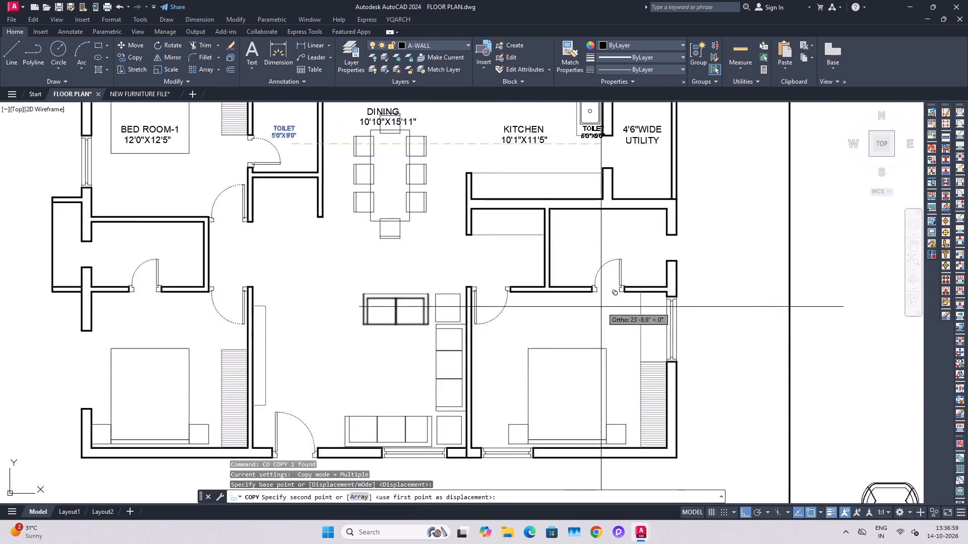
{"action": "scroll", "coordinate": [601, 307], "scroll_direction": "up", "scroll_amount": 1}
{"action": "left_click", "coordinate": [630, 236]}
{"action": "key", "text": "Escape"}
{"action": "key", "text": "Escape"}
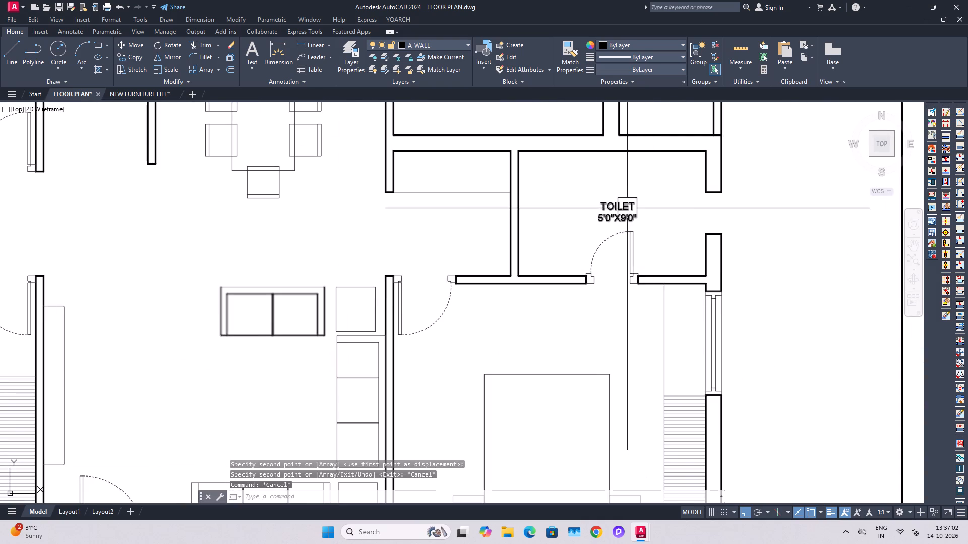
Move the copied TOILET label slightly left to centre it in the room, and save the drawing.
{"action": "left_click", "coordinate": [627, 208]}
{"action": "key", "text": "m"}
{"action": "key", "text": "space"}
{"action": "left_click", "coordinate": [760, 209]}
{"action": "left_click", "coordinate": [755, 205]}
{"action": "key", "text": "Escape"}
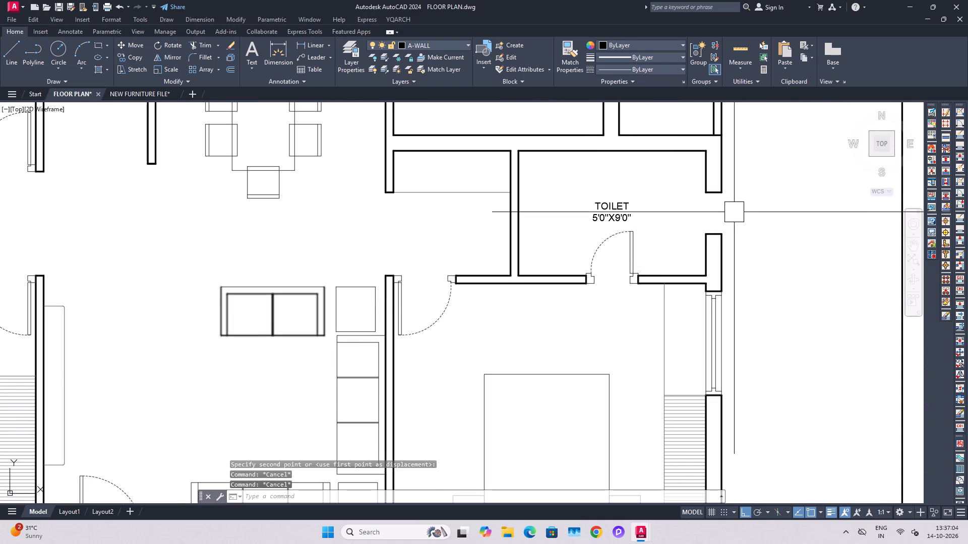
{"action": "key", "text": "Escape"}
{"action": "key", "text": "ctrl+s"}
Check this toilet's size on the reference image, change the copied label's size line to 9'0"X6'0", and save the drawing.
{"action": "scroll", "coordinate": [695, 227], "scroll_direction": "down", "scroll_amount": 2}
{"action": "middle_click_drag", "start_coordinate": [290, 203], "coordinate": [357, 218]}
{"action": "scroll", "coordinate": [232, 213], "scroll_direction": "up", "scroll_amount": 1}
{"action": "middle_click_drag", "start_coordinate": [236, 215], "coordinate": [305, 349]}
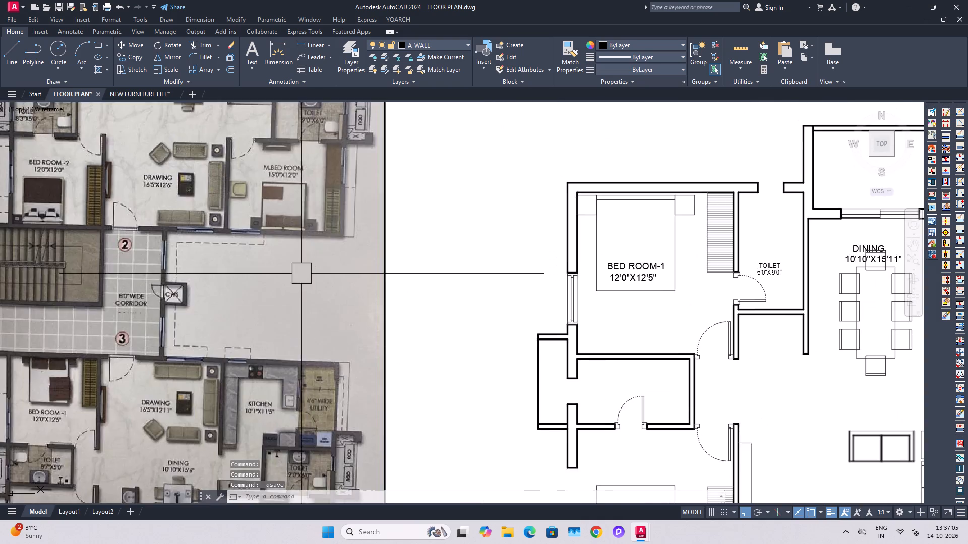
{"action": "middle_click_drag", "start_coordinate": [302, 220], "coordinate": [332, 328]}
{"action": "scroll", "coordinate": [343, 212], "scroll_direction": "up", "scroll_amount": 1}
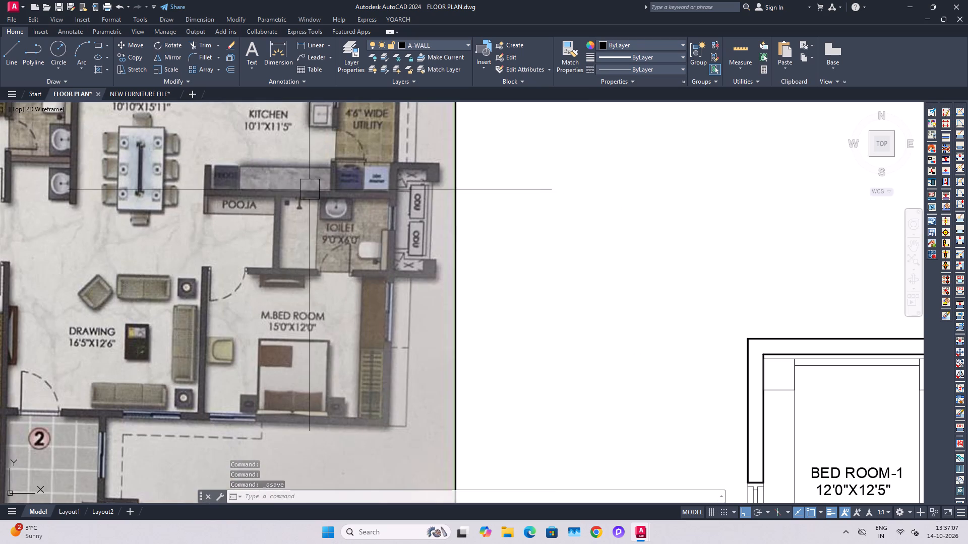
{"action": "scroll", "coordinate": [290, 197], "scroll_direction": "down", "scroll_amount": 2}
{"action": "scroll", "coordinate": [290, 218], "scroll_direction": "up", "scroll_amount": 2}
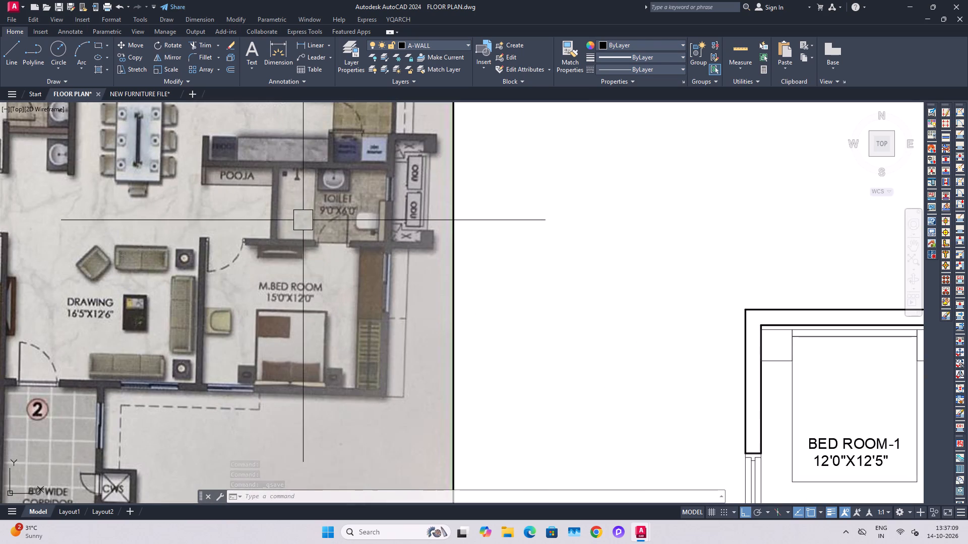
{"action": "scroll", "coordinate": [303, 219], "scroll_direction": "down", "scroll_amount": 2}
{"action": "middle_click_drag", "start_coordinate": [548, 285], "coordinate": [322, 276]}
{"action": "scroll", "coordinate": [585, 390], "scroll_direction": "up", "scroll_amount": 2}
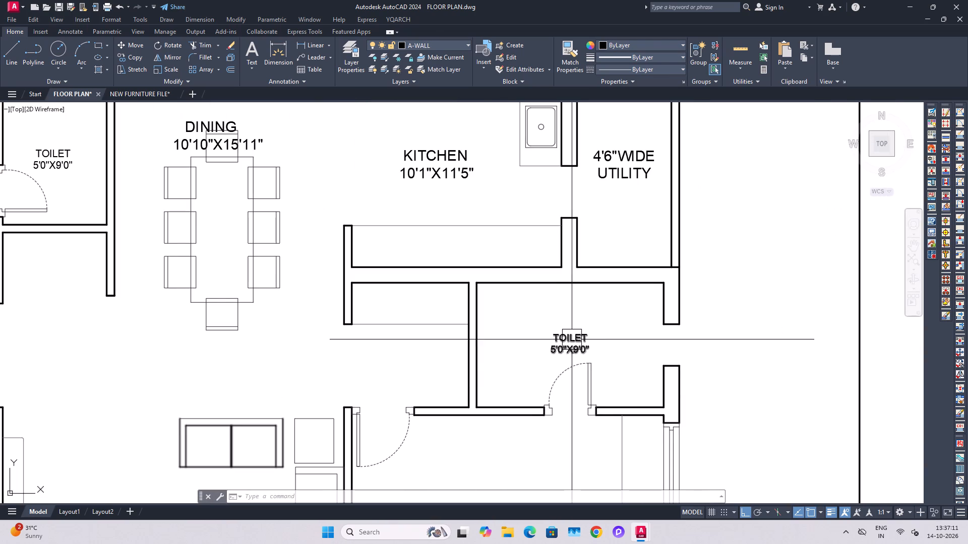
{"action": "double_click", "coordinate": [572, 339]}
{"action": "scroll", "coordinate": [564, 344], "scroll_direction": "up", "scroll_amount": 2}
{"action": "left_click_drag", "start_coordinate": [551, 358], "coordinate": [544, 358]}
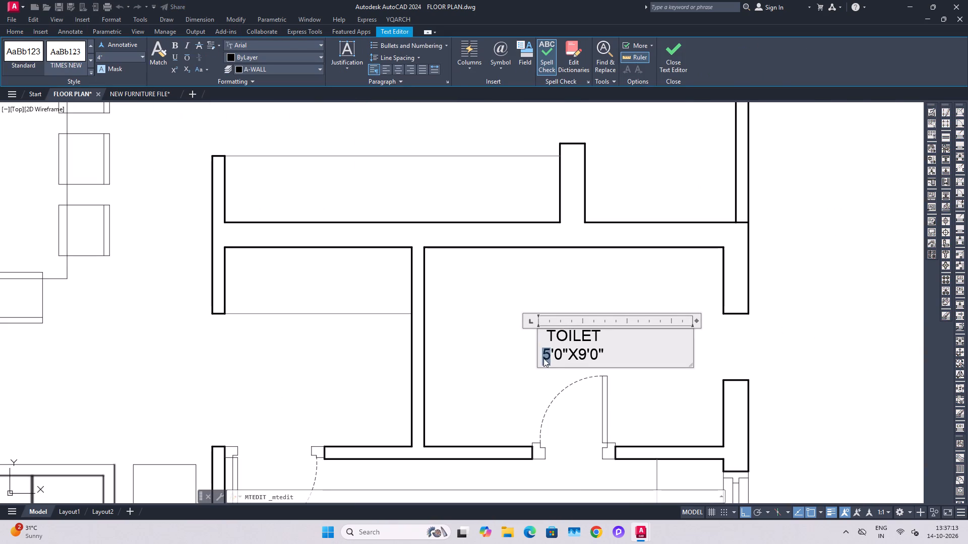
{"action": "key", "text": "9"}
{"action": "left_click", "coordinate": [584, 356]}
{"action": "key", "text": "6"}
{"action": "left_click", "coordinate": [619, 283]}
{"action": "scroll", "coordinate": [554, 303], "scroll_direction": "down", "scroll_amount": 2}
{"action": "key", "text": "Escape"}
{"action": "middle_click_drag", "start_coordinate": [578, 302], "coordinate": [583, 357]}
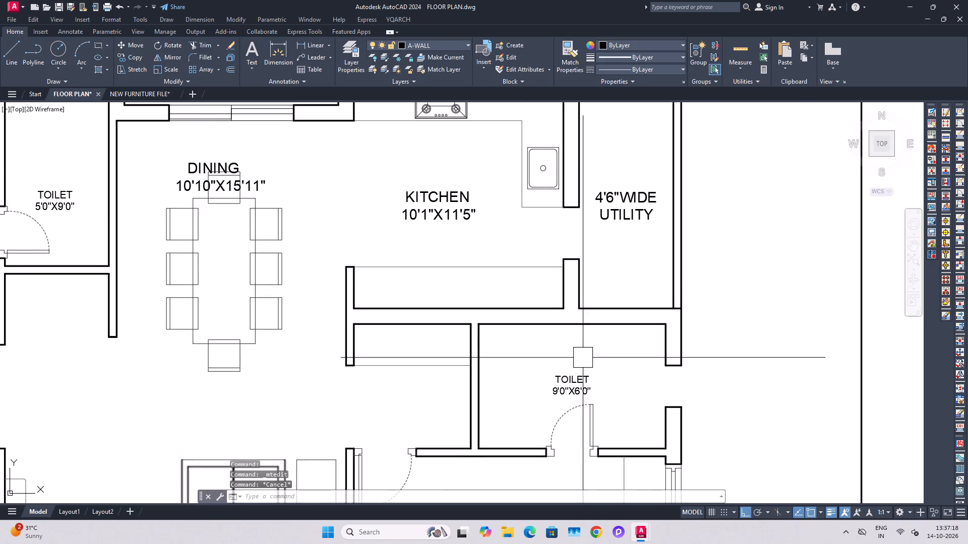
{"action": "key", "text": "ctrl+s"}
Copy the 2'0" X 9" ventilator from the ventilator library to the wall corner at the 9'0"X6'0" toilet's outer opening.
{"action": "scroll", "coordinate": [552, 344], "scroll_direction": "down", "scroll_amount": 3}
{"action": "middle_click_drag", "start_coordinate": [786, 327], "coordinate": [743, 342]}
{"action": "scroll", "coordinate": [705, 375], "scroll_direction": "up", "scroll_amount": 1}
{"action": "scroll", "coordinate": [631, 273], "scroll_direction": "up", "scroll_amount": 3}
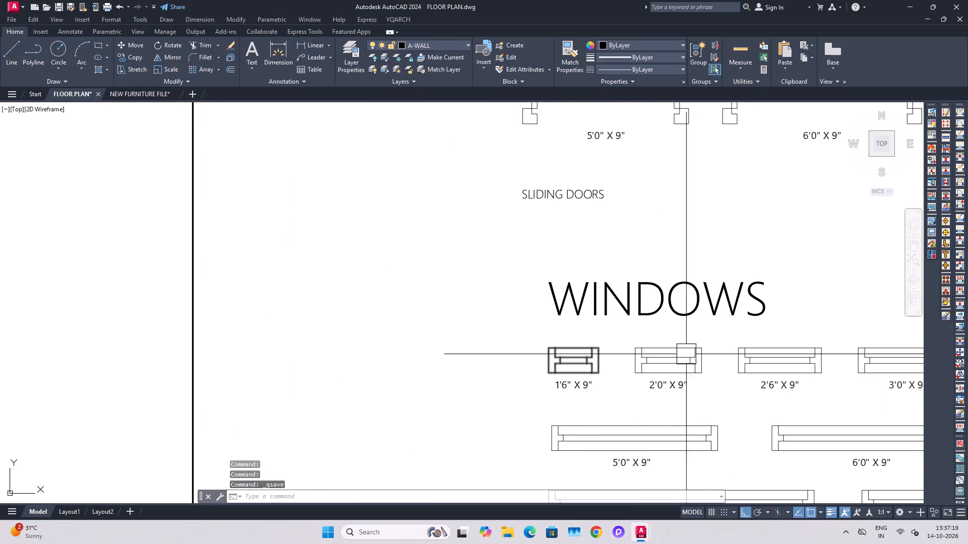
{"action": "scroll", "coordinate": [720, 346], "scroll_direction": "down", "scroll_amount": 2}
{"action": "middle_click_drag", "start_coordinate": [705, 395], "coordinate": [599, 247]}
{"action": "scroll", "coordinate": [587, 347], "scroll_direction": "up", "scroll_amount": 2}
{"action": "left_click", "coordinate": [501, 337]}
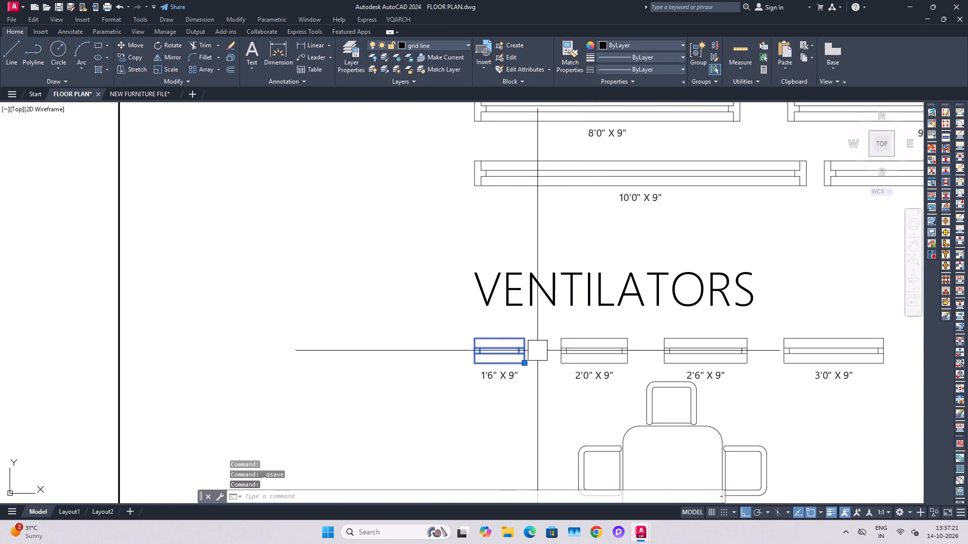
{"action": "key", "text": "Escape"}
{"action": "left_click", "coordinate": [593, 356]}
{"action": "type", "text": "CO"}
{"action": "key", "text": "space"}
{"action": "left_click", "coordinate": [563, 365]}
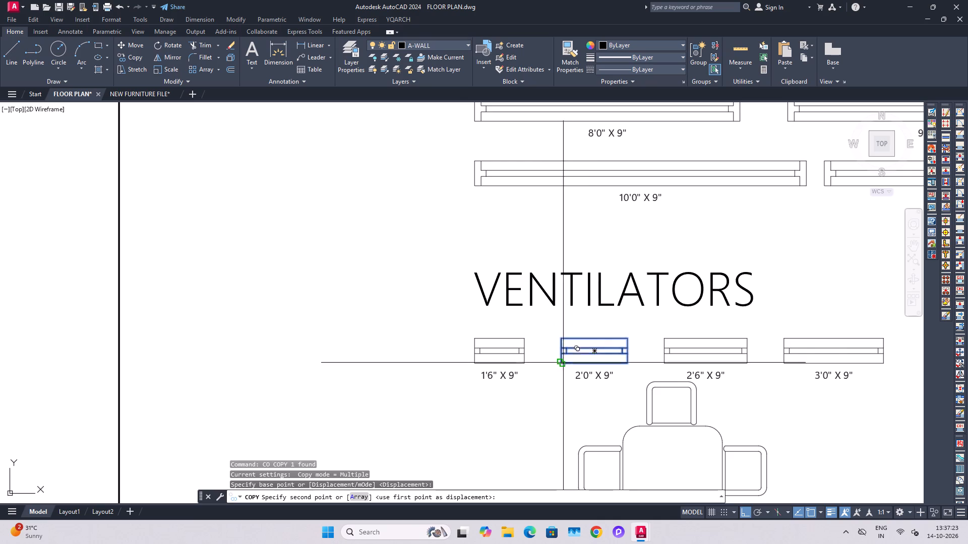
{"action": "scroll", "coordinate": [603, 328], "scroll_direction": "down", "scroll_amount": 2}
{"action": "middle_click_drag", "start_coordinate": [586, 335], "coordinate": [681, 291]}
{"action": "middle_click_drag", "start_coordinate": [432, 271], "coordinate": [430, 256]}
{"action": "scroll", "coordinate": [392, 257], "scroll_direction": "up", "scroll_amount": 2}
{"action": "left_click", "coordinate": [390, 267]}
{"action": "key", "text": "Escape"}
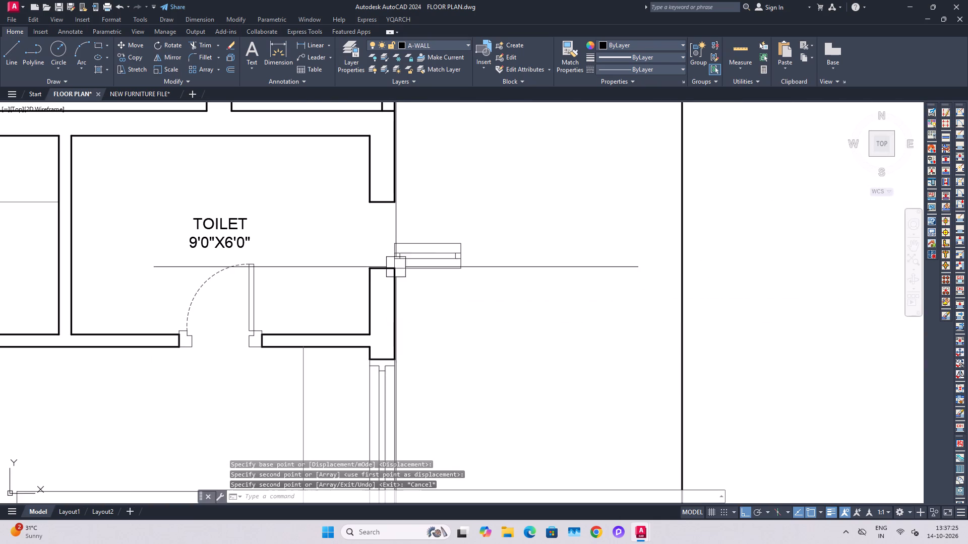
Copy the placed ventilator by its lower-left corner to the outer wall opening of the 5'0"X9'0" toilet.
{"action": "left_click", "coordinate": [422, 252]}
{"action": "key", "text": "c"}
{"action": "key", "text": "Escape"}
{"action": "left_click", "coordinate": [459, 258]}
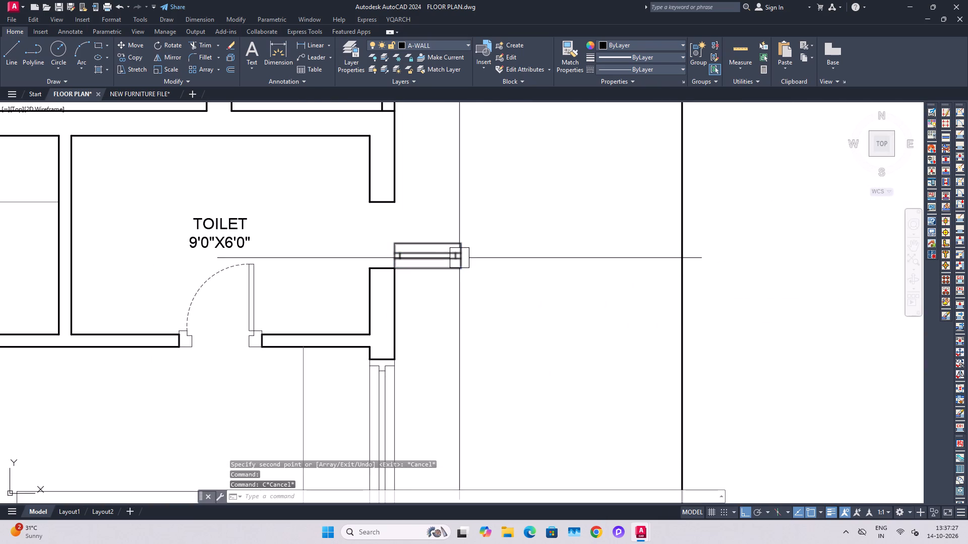
{"action": "key", "text": "c"}
{"action": "type", "text": "O"}
{"action": "key", "text": "space"}
{"action": "left_click", "coordinate": [391, 270]}
{"action": "scroll", "coordinate": [490, 279], "scroll_direction": "down", "scroll_amount": 3}
{"action": "middle_click_drag", "start_coordinate": [434, 225], "coordinate": [482, 263]}
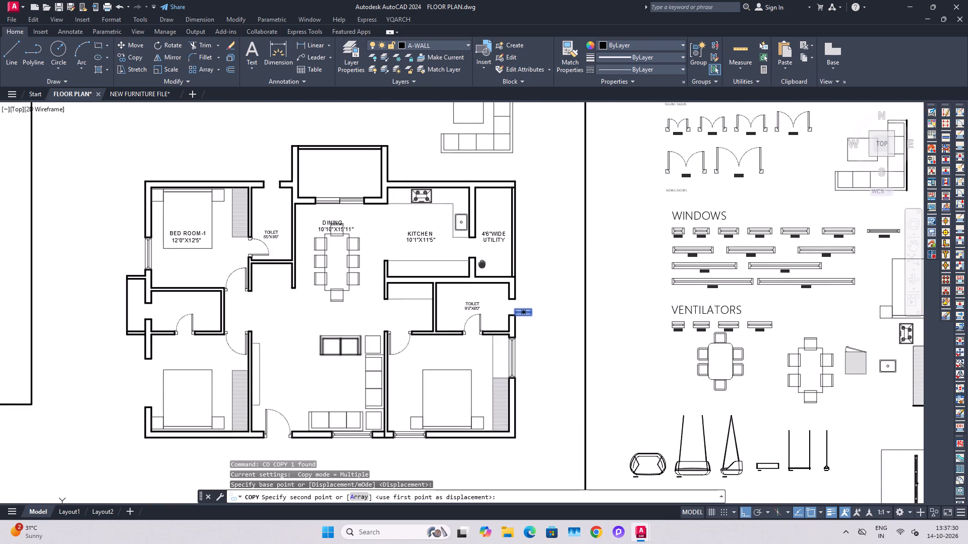
{"action": "middle_click_drag", "start_coordinate": [482, 263], "coordinate": [482, 264]}
{"action": "scroll", "coordinate": [232, 169], "scroll_direction": "up", "scroll_amount": 3}
{"action": "left_click", "coordinate": [359, 252]}
{"action": "key", "text": "Escape"}
Rotate the horizontal ventilator beside the 9'0"X6'0" toilet upright and move it by its lower-right corner into the outer wall opening.
{"action": "scroll", "coordinate": [359, 248], "scroll_direction": "down", "scroll_amount": 3}
{"action": "middle_click_drag", "start_coordinate": [527, 399], "coordinate": [492, 342]}
{"action": "scroll", "coordinate": [555, 324], "scroll_direction": "up", "scroll_amount": 3}
{"action": "left_click", "coordinate": [678, 304]}
{"action": "key", "text": "r"}
{"action": "key", "text": "o"}
{"action": "key", "text": "space"}
{"action": "left_click", "coordinate": [687, 304]}
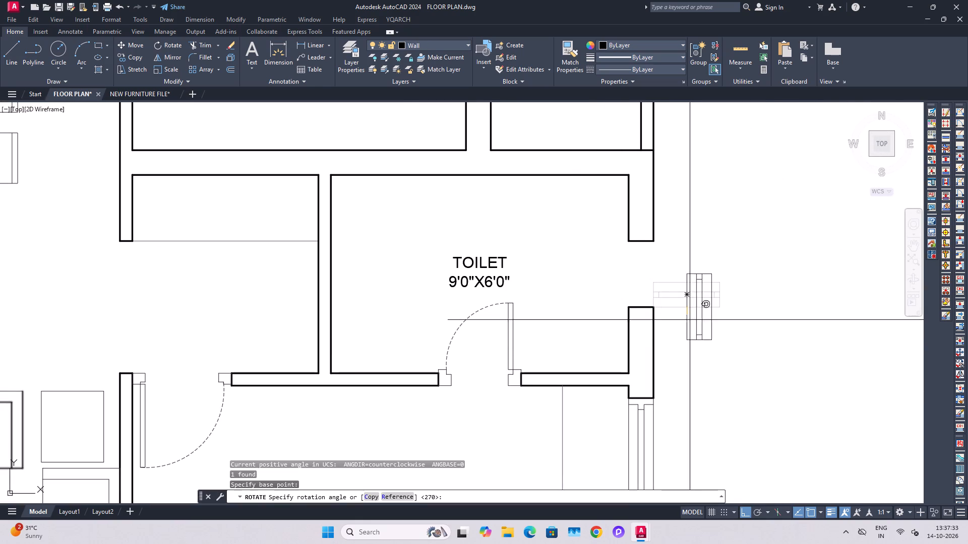
{"action": "left_click", "coordinate": [686, 338]}
{"action": "left_click", "coordinate": [694, 337]}
{"action": "key", "text": "m"}
{"action": "key", "text": "space"}
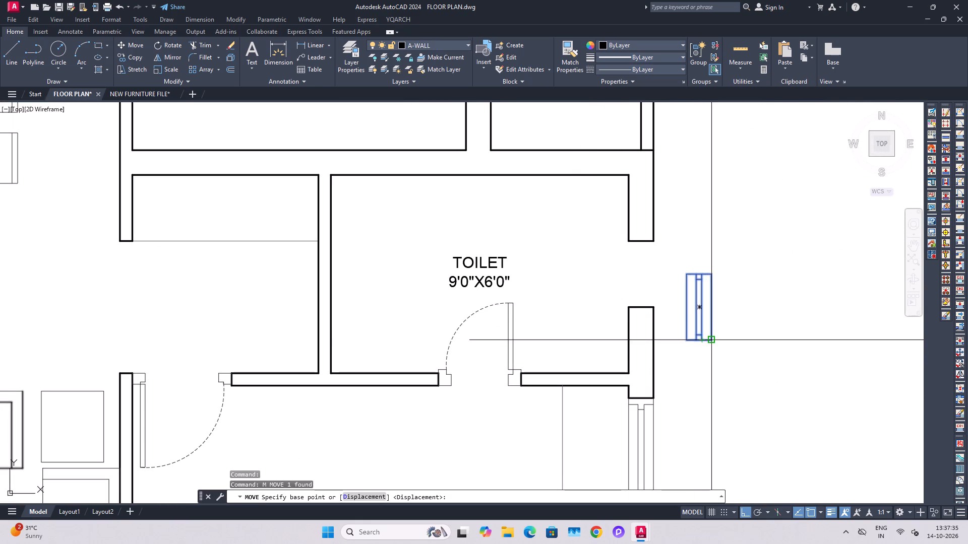
{"action": "left_click", "coordinate": [712, 341]}
{"action": "left_click", "coordinate": [654, 308]}
Copy the upright ventilator by its lower-right corner to the outer wall opening of the unlabelled toilet below BED ROOM-1.
{"action": "left_click", "coordinate": [645, 291]}
{"action": "key", "text": "c"}
{"action": "type", "text": "O"}
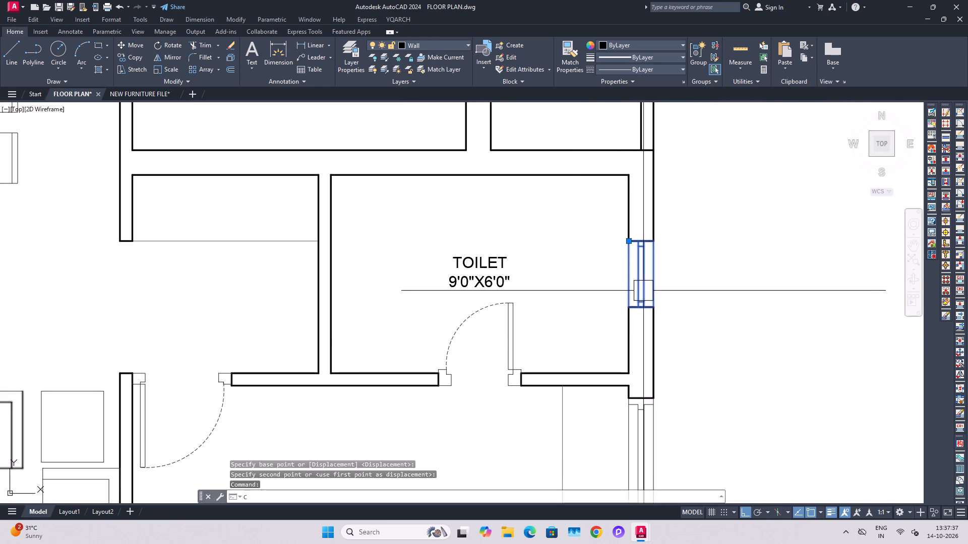
{"action": "key", "text": "space"}
{"action": "left_click", "coordinate": [656, 309]}
{"action": "scroll", "coordinate": [662, 311], "scroll_direction": "down", "scroll_amount": 3}
{"action": "middle_click_drag", "start_coordinate": [505, 319], "coordinate": [612, 288]}
{"action": "scroll", "coordinate": [400, 325], "scroll_direction": "up", "scroll_amount": 3}
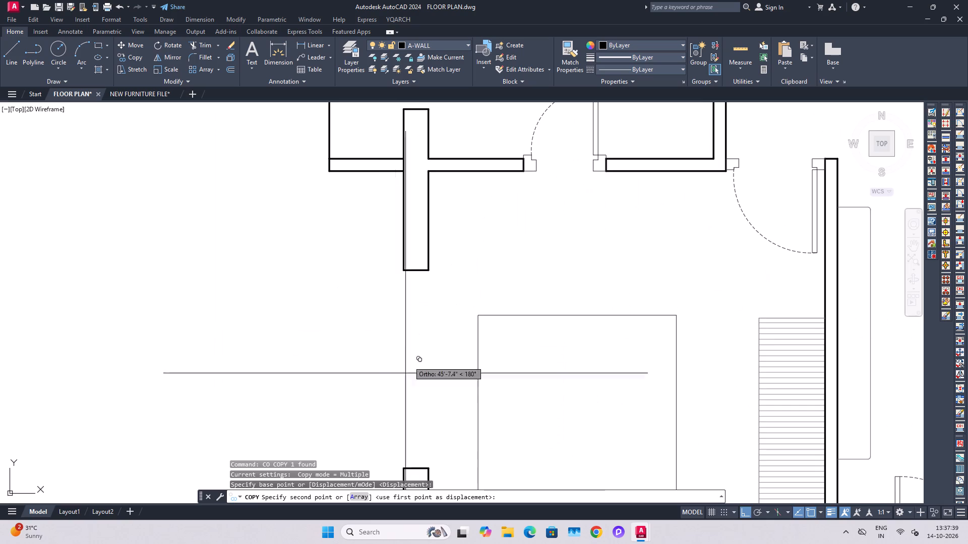
{"action": "middle_click_drag", "start_coordinate": [427, 270], "coordinate": [435, 426]}
{"action": "left_click", "coordinate": [415, 267]}
{"action": "key", "text": "Escape"}
Move the copied ventilator by its lower-right corner so it sits inside the unlabelled toilet's outer wall opening.
{"action": "left_click", "coordinate": [415, 244]}
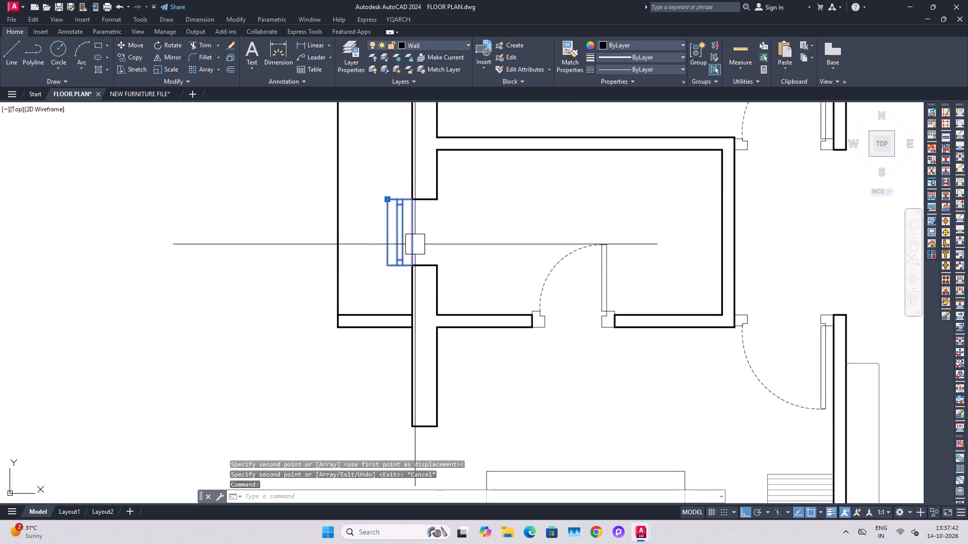
{"action": "key", "text": "n"}
{"action": "type", "text": "M"}
{"action": "key", "text": "space"}
{"action": "left_click", "coordinate": [410, 246]}
{"action": "key", "text": "m"}
{"action": "key", "text": "space"}
{"action": "left_click_drag", "start_coordinate": [411, 267], "coordinate": [416, 268]}
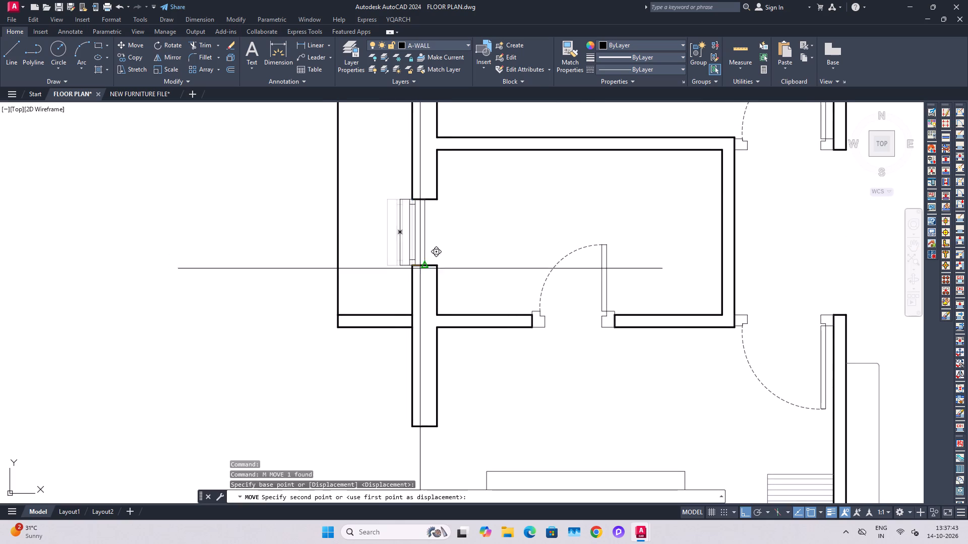
{"action": "left_click", "coordinate": [438, 269]}
{"action": "key", "text": "Escape"}
Copy the 6'0" X 9" window from the window library to the lower-left bedroom's outer wall opening.
{"action": "scroll", "coordinate": [418, 246], "scroll_direction": "down", "scroll_amount": 4}
{"action": "middle_click_drag", "start_coordinate": [656, 278], "coordinate": [379, 302]}
{"action": "scroll", "coordinate": [547, 226], "scroll_direction": "up", "scroll_amount": 2}
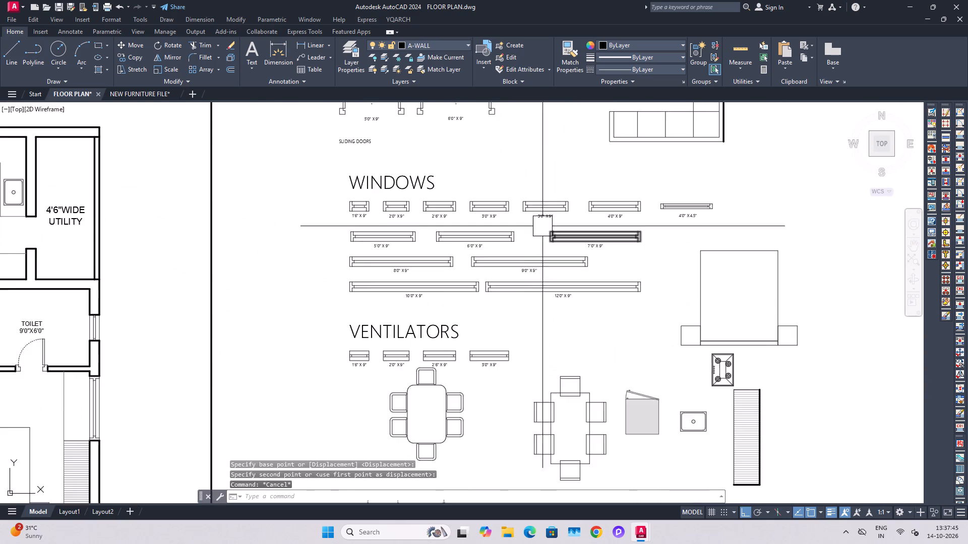
{"action": "scroll", "coordinate": [538, 227], "scroll_direction": "up", "scroll_amount": 2}
{"action": "left_click", "coordinate": [375, 233]}
{"action": "type", "text": "CO"}
{"action": "key", "text": "space"}
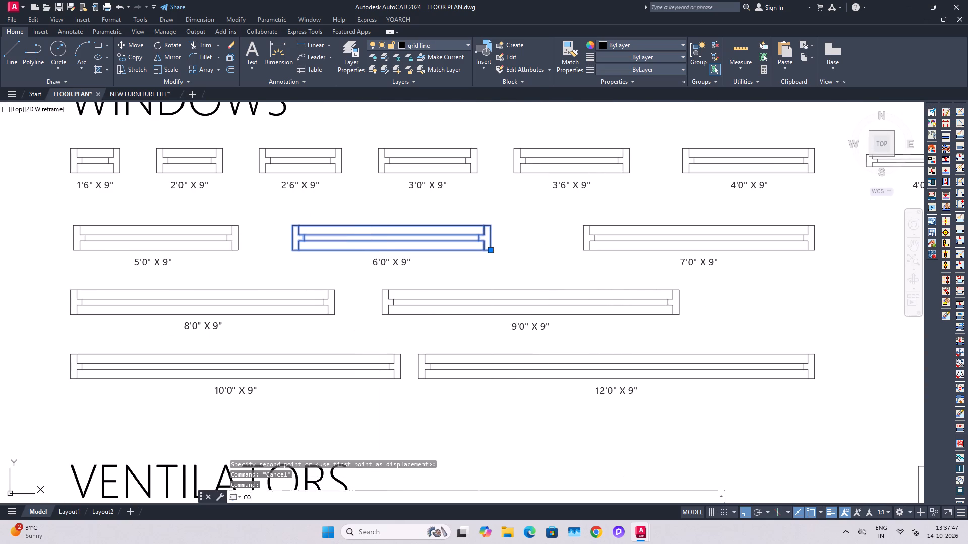
{"action": "left_click", "coordinate": [290, 250]}
{"action": "scroll", "coordinate": [376, 257], "scroll_direction": "down", "scroll_amount": 4}
{"action": "middle_click_drag", "start_coordinate": [387, 270], "coordinate": [526, 217]}
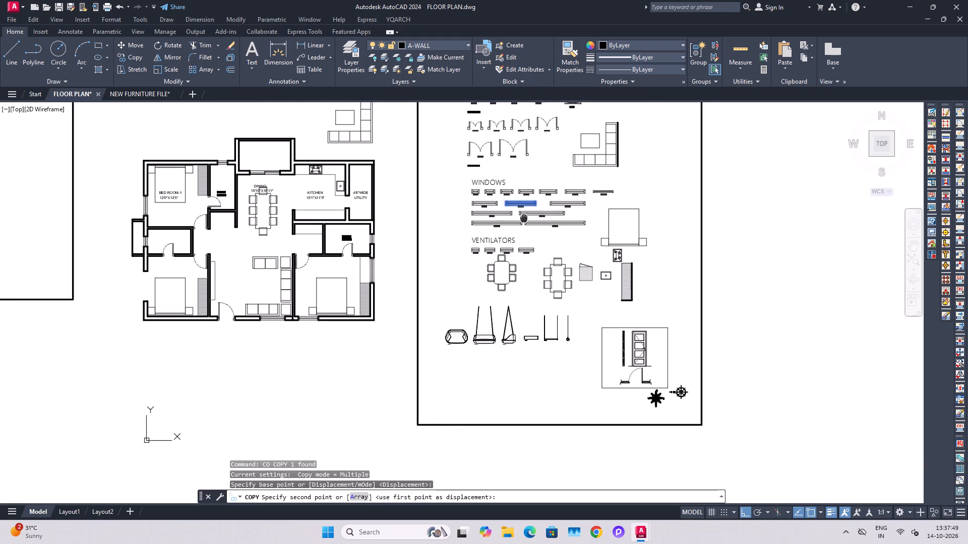
{"action": "middle_click_drag", "start_coordinate": [526, 217], "coordinate": [527, 217]}
{"action": "middle_click_drag", "start_coordinate": [297, 263], "coordinate": [379, 258]}
{"action": "scroll", "coordinate": [155, 300], "scroll_direction": "up", "scroll_amount": 2}
{"action": "left_click", "coordinate": [348, 280]}
{"action": "key", "text": "Escape"}
Rotate the copied window upright and move it by its lower-right corner into the lower-left bedroom's outer wall opening.
{"action": "left_click", "coordinate": [351, 272]}
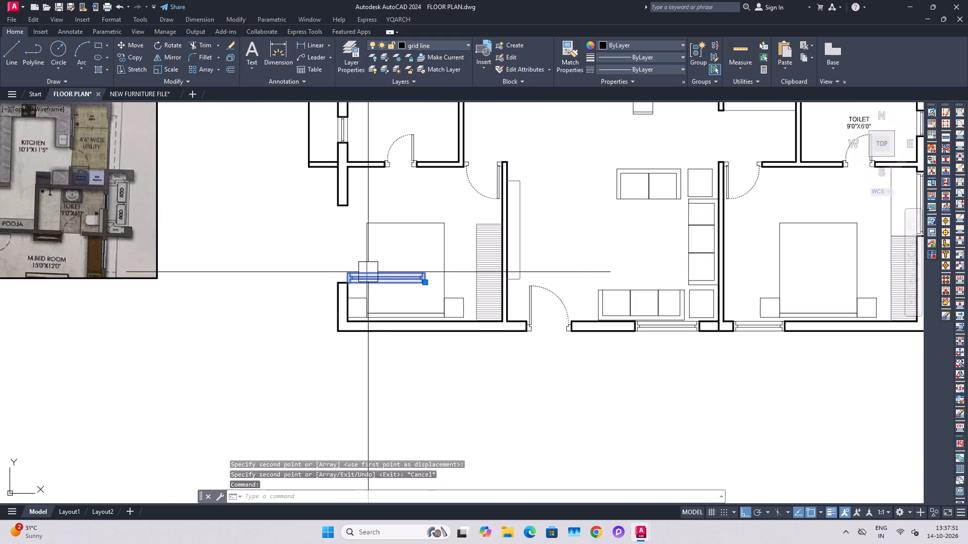
{"action": "key", "text": "r"}
{"action": "key", "text": "o"}
{"action": "key", "text": "space"}
{"action": "left_click", "coordinate": [412, 266]}
{"action": "left_click", "coordinate": [412, 287]}
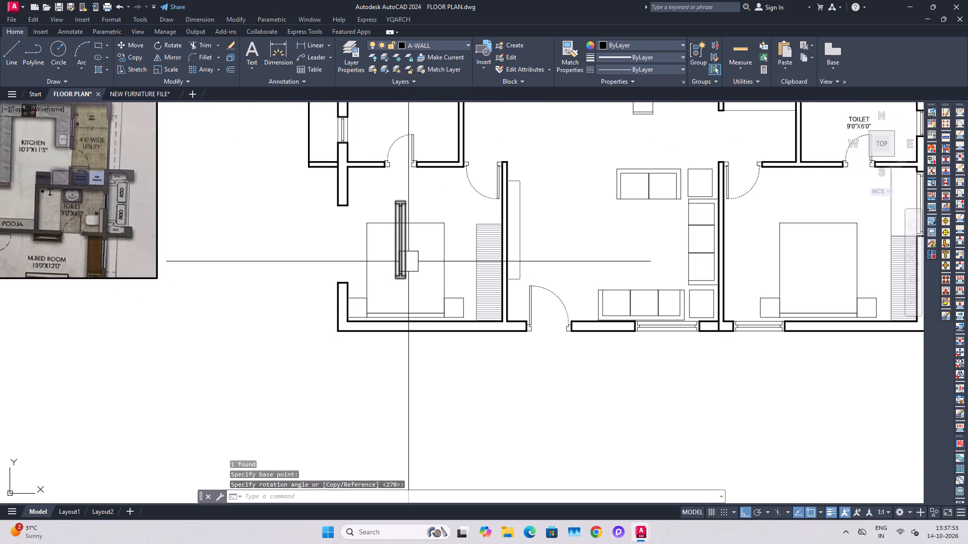
{"action": "left_click", "coordinate": [408, 259]}
{"action": "key", "text": "m"}
{"action": "key", "text": "space"}
{"action": "scroll", "coordinate": [385, 285], "scroll_direction": "up", "scroll_amount": 3}
{"action": "left_click", "coordinate": [473, 251]}
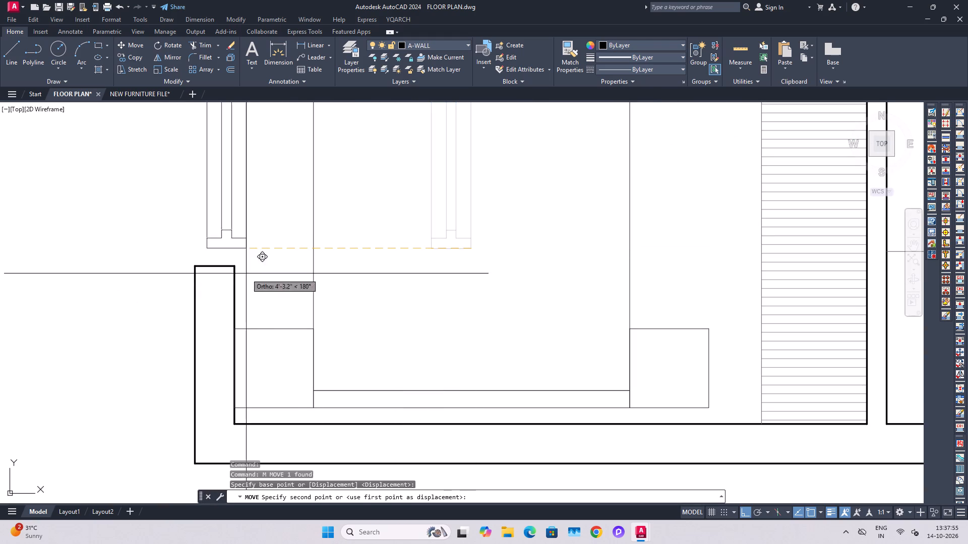
{"action": "left_click", "coordinate": [236, 265]}
{"action": "key", "text": "Escape"}
Save the drawing with the ventilators and window in place.
{"action": "scroll", "coordinate": [318, 224], "scroll_direction": "up", "scroll_amount": 1}
{"action": "scroll", "coordinate": [328, 237], "scroll_direction": "down", "scroll_amount": 3}
{"action": "scroll", "coordinate": [374, 254], "scroll_direction": "down", "scroll_amount": 2}
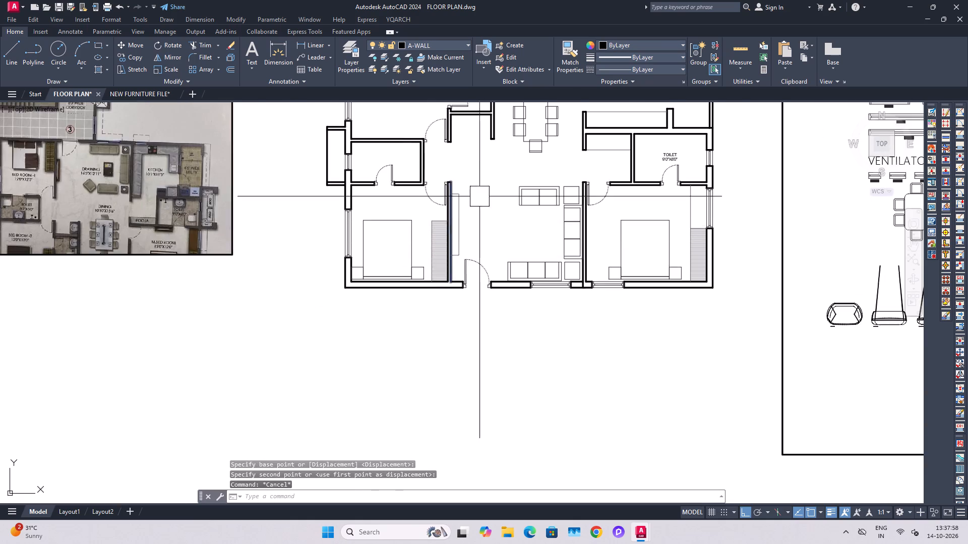
{"action": "middle_click_drag", "start_coordinate": [496, 179], "coordinate": [463, 318]}
{"action": "scroll", "coordinate": [498, 304], "scroll_direction": "up", "scroll_amount": 1}
{"action": "key", "text": "ctrl+s"}
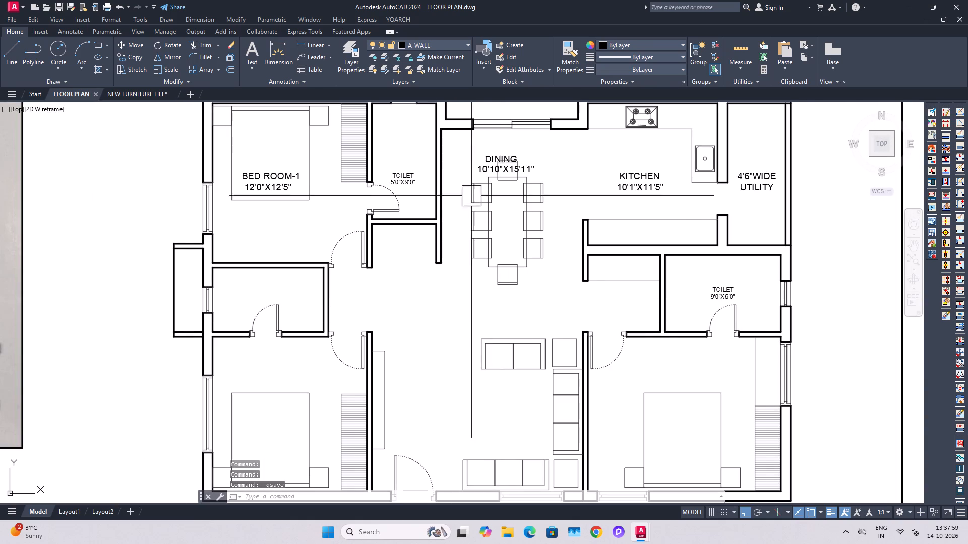
{"action": "middle_click_drag", "start_coordinate": [473, 192], "coordinate": [498, 274]}
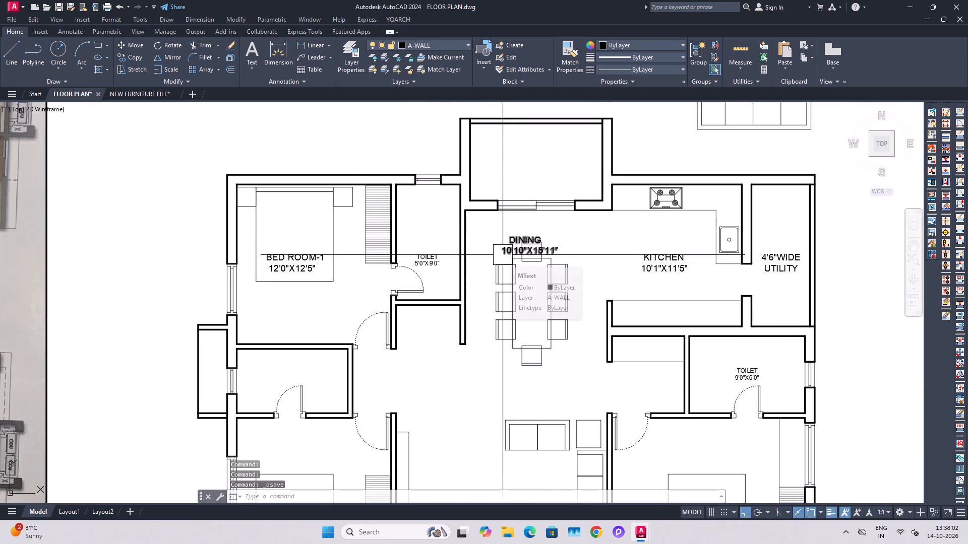
{"action": "key", "text": "ctrl+s"}
{"action": "scroll", "coordinate": [432, 234], "scroll_direction": "down", "scroll_amount": 2}
{"action": "scroll", "coordinate": [427, 237], "scroll_direction": "up", "scroll_amount": 1}
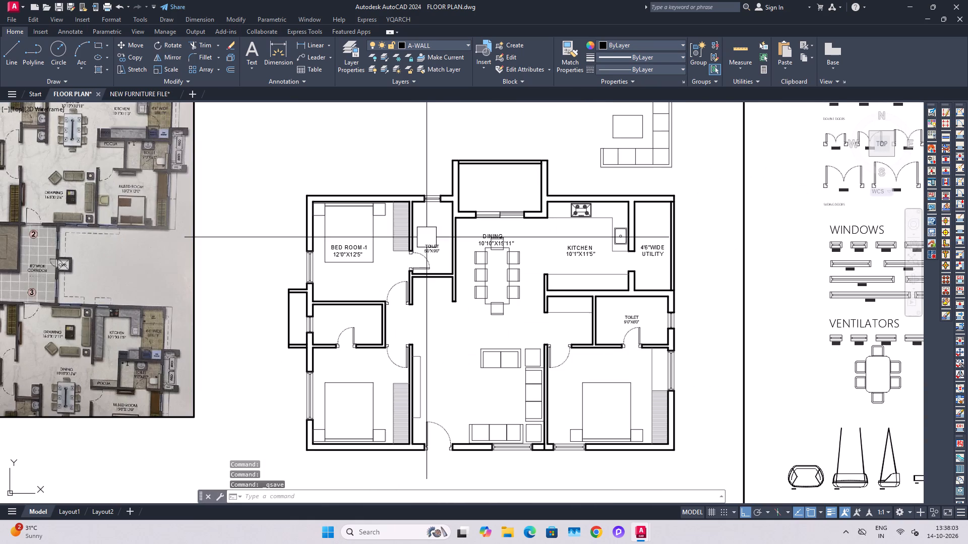
{"action": "key", "text": "ctrl+s"}
Copy the 9'0"X6'0" TOILET label into the small room directly beside that toilet, below the kitchen.
{"action": "middle_click_drag", "start_coordinate": [429, 239], "coordinate": [450, 297]}
{"action": "scroll", "coordinate": [441, 279], "scroll_direction": "up", "scroll_amount": 1}
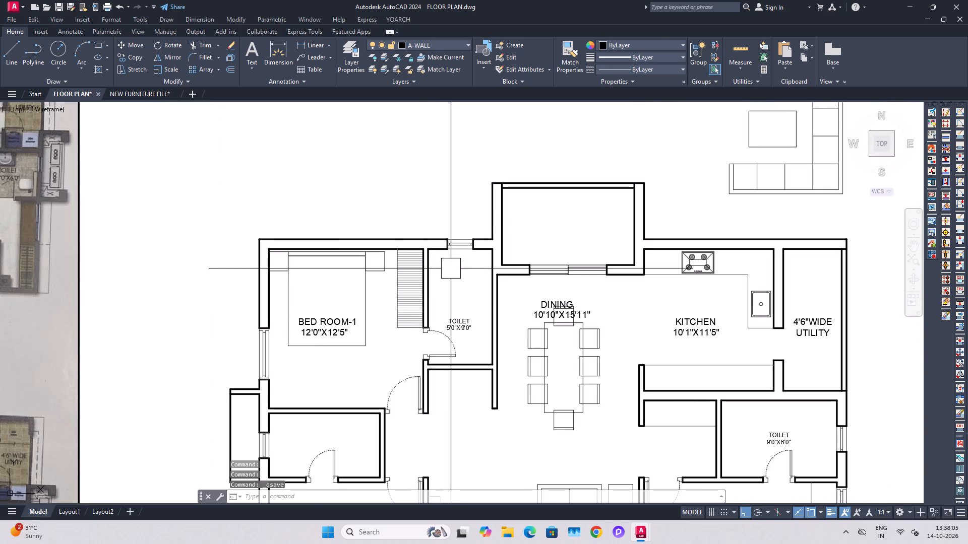
{"action": "scroll", "coordinate": [452, 268], "scroll_direction": "down", "scroll_amount": 1}
{"action": "middle_click_drag", "start_coordinate": [505, 254], "coordinate": [504, 214]}
{"action": "middle_click_drag", "start_coordinate": [630, 359], "coordinate": [623, 354]}
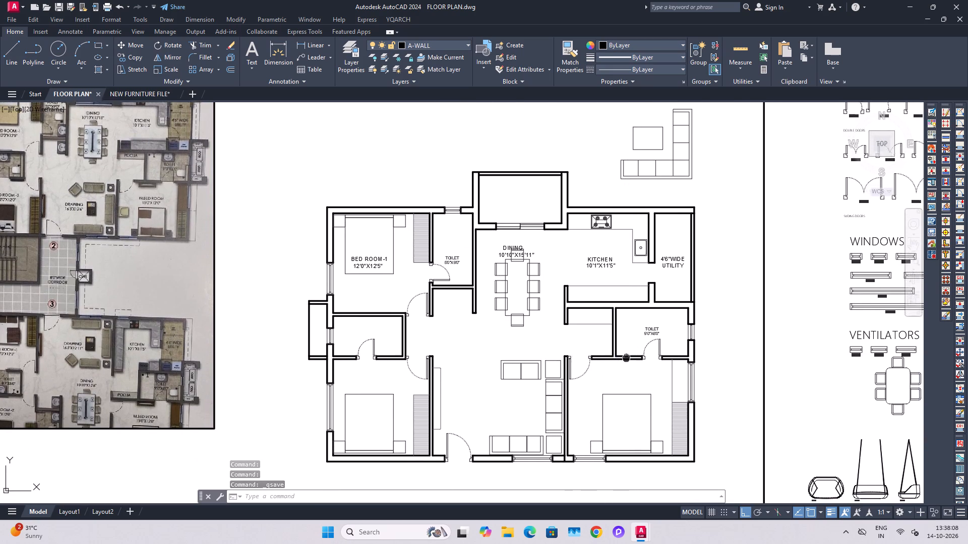
{"action": "middle_click_drag", "start_coordinate": [623, 354], "coordinate": [613, 331]}
{"action": "scroll", "coordinate": [636, 318], "scroll_direction": "up", "scroll_amount": 1}
{"action": "left_click", "coordinate": [649, 294]}
{"action": "key", "text": "Escape"}
{"action": "key", "text": "Escape"}
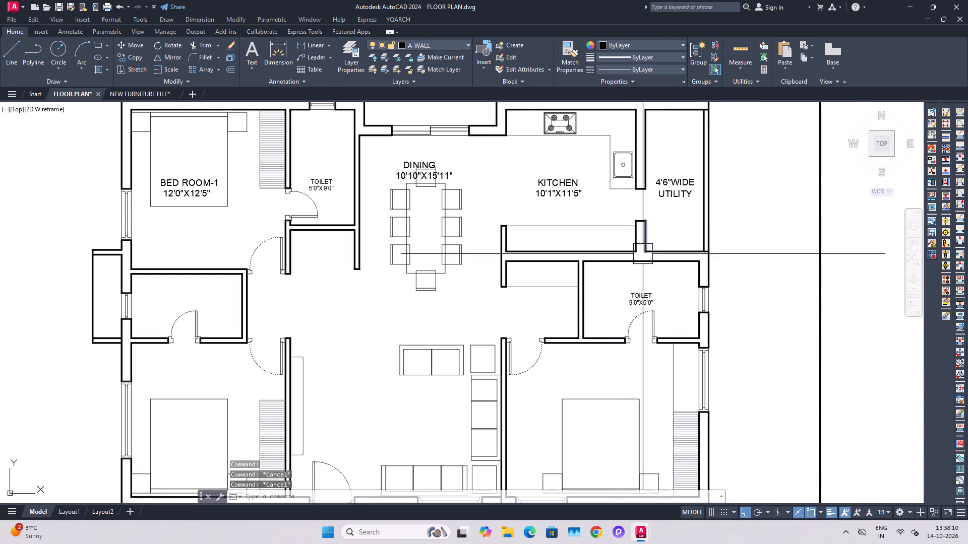
{"action": "left_click", "coordinate": [633, 289]}
{"action": "scroll", "coordinate": [626, 285], "scroll_direction": "up", "scroll_amount": 1}
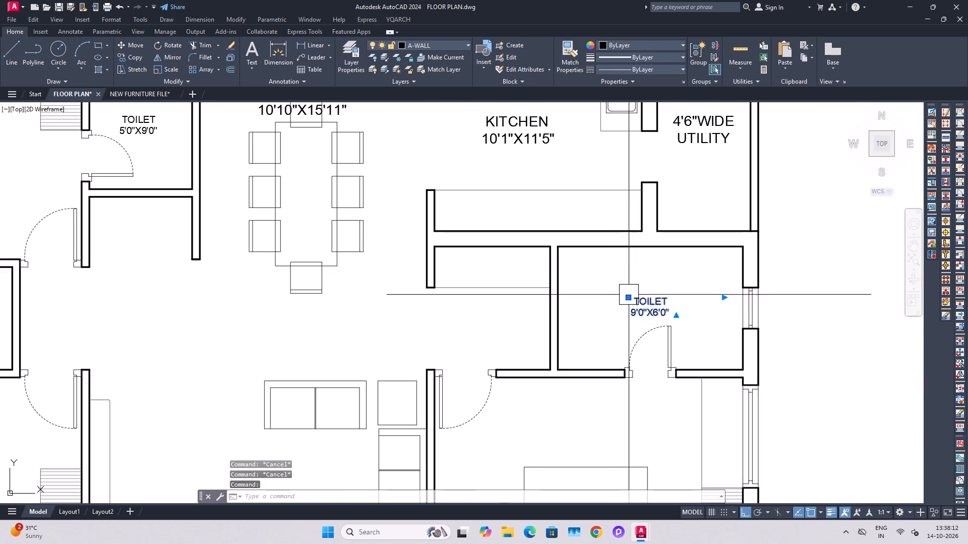
{"action": "key", "text": "c"}
{"action": "key", "text": "o"}
{"action": "key", "text": "space"}
{"action": "left_click", "coordinate": [632, 300]}
{"action": "left_click", "coordinate": [474, 308]}
{"action": "key", "text": "Escape"}
Replace the whole text of the copied label with PUJA.
{"action": "scroll", "coordinate": [502, 310], "scroll_direction": "up", "scroll_amount": 2}
{"action": "double_click", "coordinate": [502, 310]}
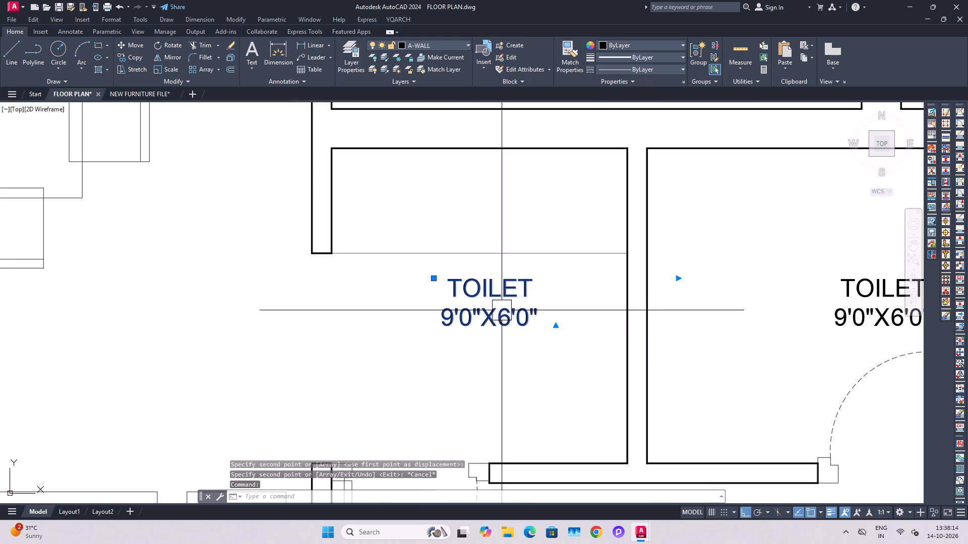
{"action": "left_click_drag", "start_coordinate": [533, 311], "coordinate": [442, 283]}
{"action": "key", "text": "p"}
{"action": "type", "text": "UJ"}
{"action": "key", "text": "a"}
{"action": "left_click_drag", "start_coordinate": [521, 291], "coordinate": [505, 291]}
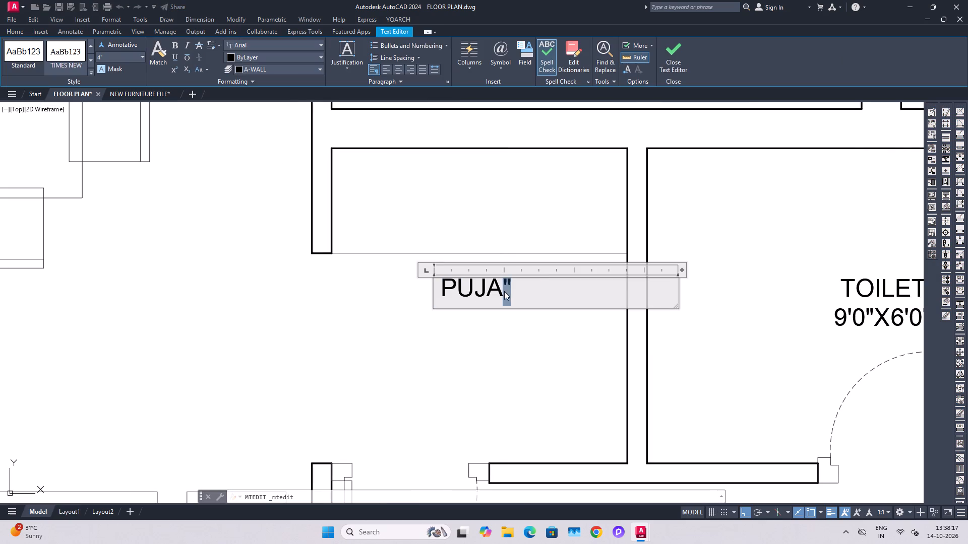
{"action": "key", "text": "BackSpace"}
{"action": "left_click", "coordinate": [488, 382]}
Move the PUJA label straight up into the space above the room's thin shelf line, and save the drawing.
{"action": "scroll", "coordinate": [520, 357], "scroll_direction": "down", "scroll_amount": 6}
{"action": "middle_click_drag", "start_coordinate": [570, 344], "coordinate": [638, 353]}
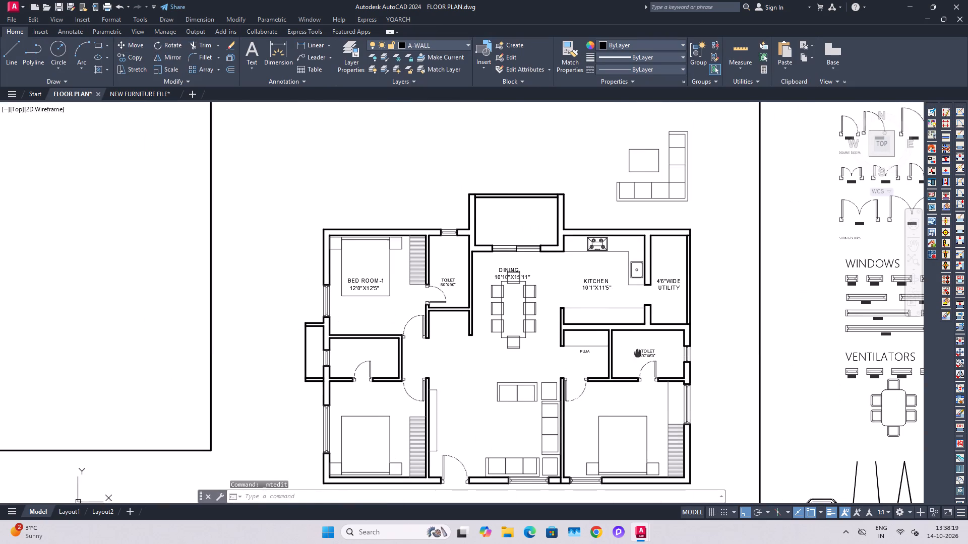
{"action": "middle_click_drag", "start_coordinate": [638, 353], "coordinate": [638, 354]}
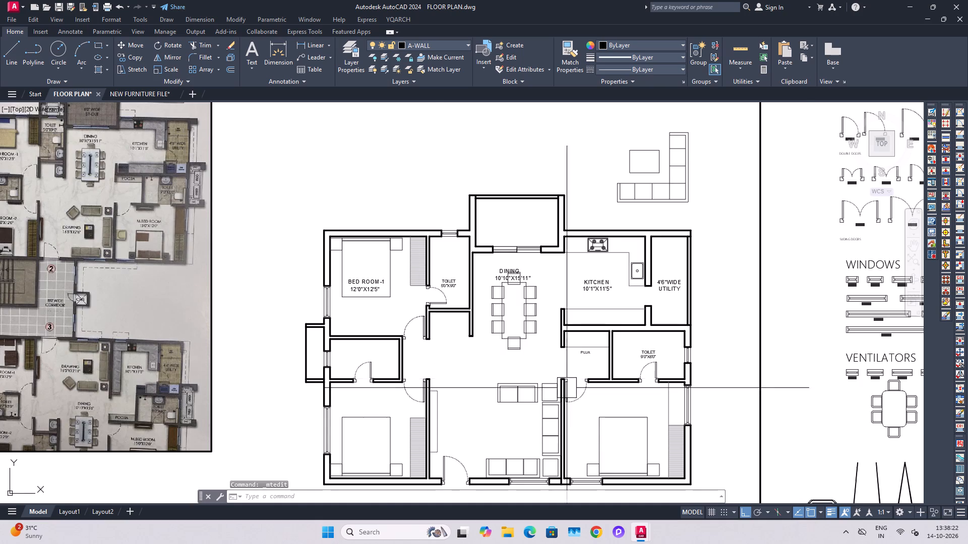
{"action": "scroll", "coordinate": [546, 379], "scroll_direction": "up", "scroll_amount": 2}
{"action": "left_click", "coordinate": [634, 316]}
{"action": "key", "text": "m"}
{"action": "key", "text": "space"}
{"action": "left_click_drag", "start_coordinate": [629, 366], "coordinate": [629, 360]}
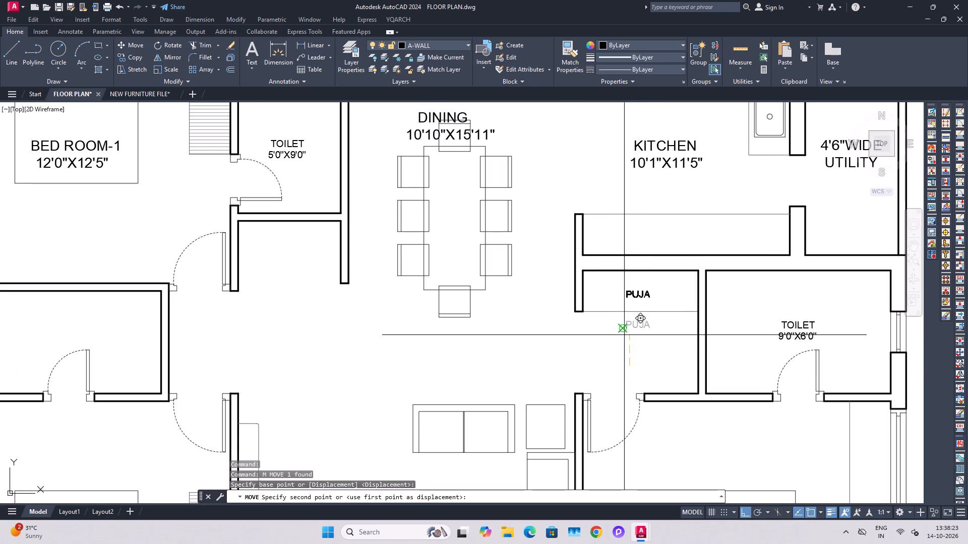
{"action": "left_click", "coordinate": [624, 335]}
{"action": "key", "text": "Escape"}
{"action": "middle_click_drag", "start_coordinate": [672, 360], "coordinate": [611, 358]}
{"action": "key", "text": "ctrl+s"}
Move the PUJA label down about 2.8" within the space above the shelf line, and save the drawing.
{"action": "scroll", "coordinate": [570, 283], "scroll_direction": "up", "scroll_amount": 1}
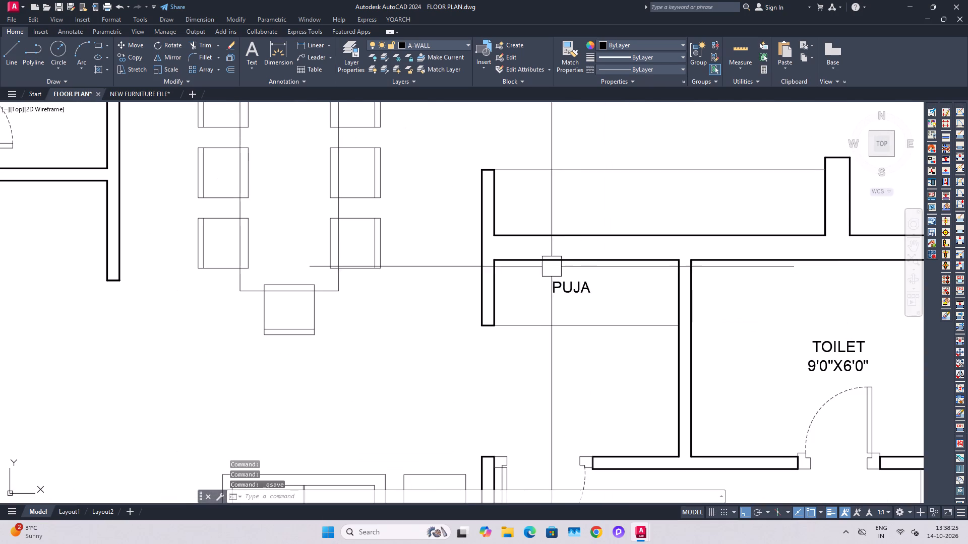
{"action": "left_click", "coordinate": [552, 266]}
{"action": "key", "text": "Escape"}
{"action": "left_click", "coordinate": [572, 288]}
{"action": "key", "text": "m"}
{"action": "key", "text": "space"}
{"action": "left_click", "coordinate": [606, 338]}
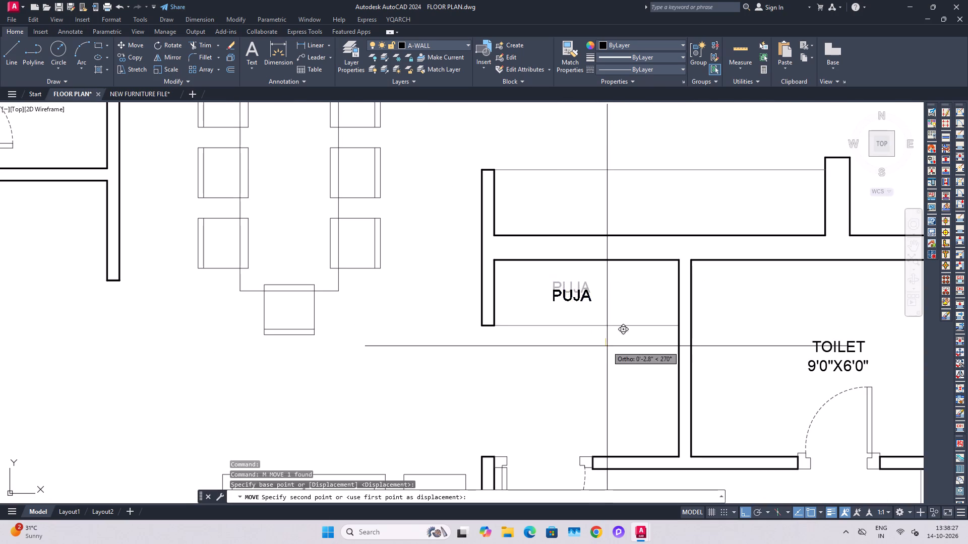
{"action": "left_click", "coordinate": [607, 346]}
{"action": "scroll", "coordinate": [561, 301], "scroll_direction": "down", "scroll_amount": 1}
{"action": "middle_click_drag", "start_coordinate": [593, 359], "coordinate": [571, 302], "text": "ctrl"}
{"action": "key", "text": "ctrl+s"}
{"action": "middle_click_drag", "start_coordinate": [611, 381], "coordinate": [577, 248]}
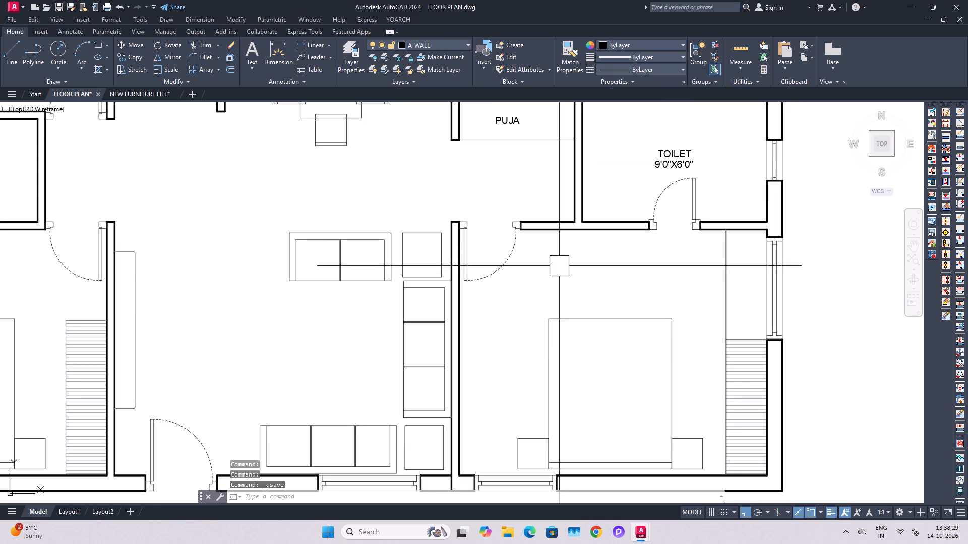
{"action": "scroll", "coordinate": [558, 268], "scroll_direction": "down", "scroll_amount": 2}
{"action": "middle_click_drag", "start_coordinate": [591, 300], "coordinate": [588, 270]}
{"action": "scroll", "coordinate": [569, 215], "scroll_direction": "up", "scroll_amount": 1}
{"action": "key", "text": "ctrl+s"}
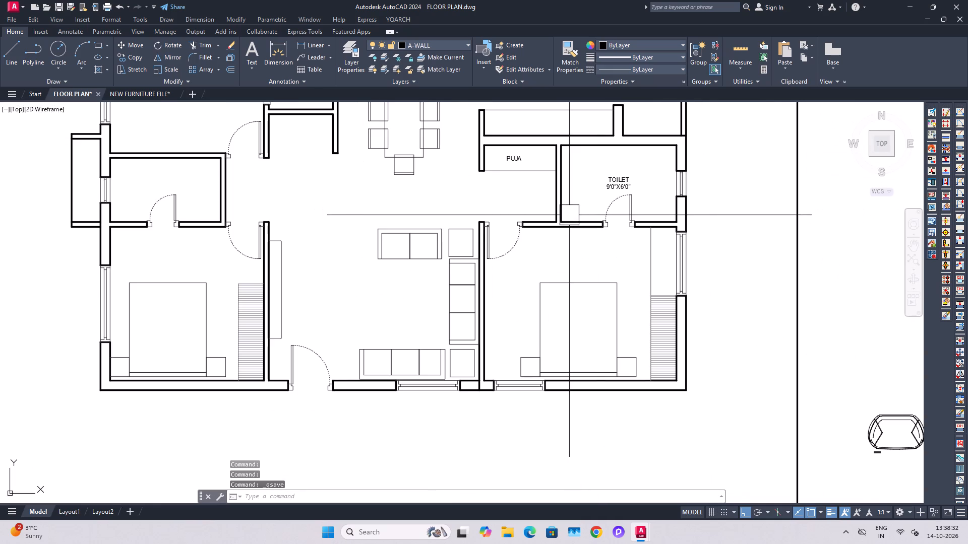
Copy the KITCHEN label with its size line onto the bed in the lower-right bedroom.
{"action": "middle_click_drag", "start_coordinate": [601, 344], "coordinate": [613, 323]}
{"action": "middle_click_drag", "start_coordinate": [626, 167], "coordinate": [640, 271]}
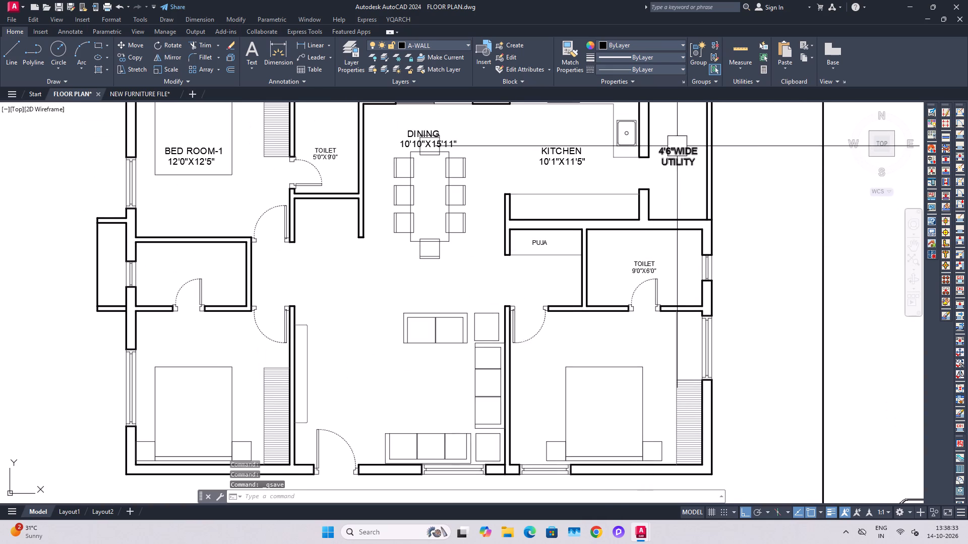
{"action": "left_click", "coordinate": [678, 145]}
{"action": "key", "text": "Escape"}
{"action": "left_click", "coordinate": [570, 158]}
{"action": "type", "text": "CO"}
{"action": "key", "text": "space"}
{"action": "left_click", "coordinate": [570, 158]}
{"action": "middle_click_drag", "start_coordinate": [621, 408], "coordinate": [615, 355]}
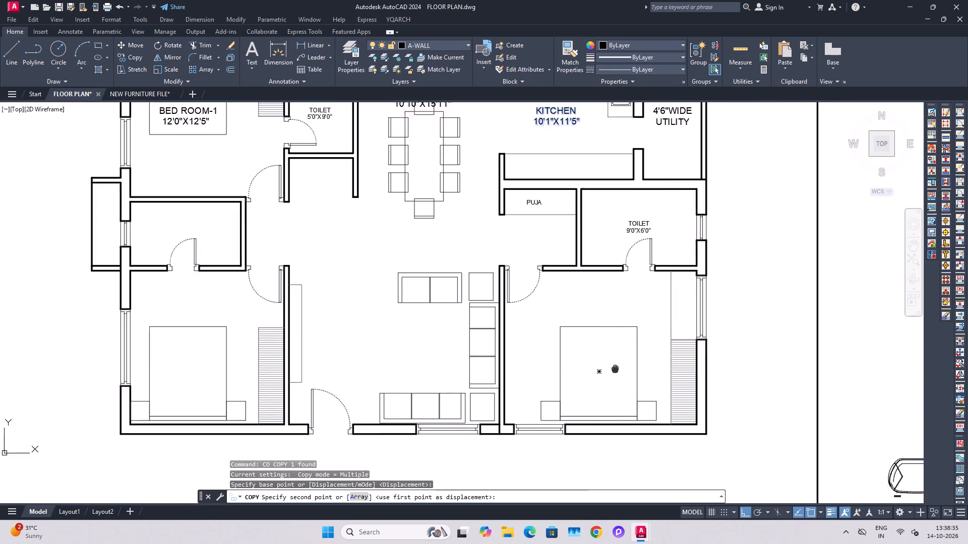
{"action": "middle_click_drag", "start_coordinate": [615, 355], "coordinate": [621, 325]}
{"action": "left_click", "coordinate": [622, 319]}
{"action": "key", "text": "Escape"}
Move the copied KITCHEN label slightly right to centre it over the lower-right bedroom's bed.
{"action": "left_click", "coordinate": [575, 313]}
{"action": "key", "text": "m"}
{"action": "key", "text": "space"}
{"action": "left_click_drag", "start_coordinate": [658, 446], "coordinate": [663, 446]}
{"action": "left_click", "coordinate": [692, 444]}
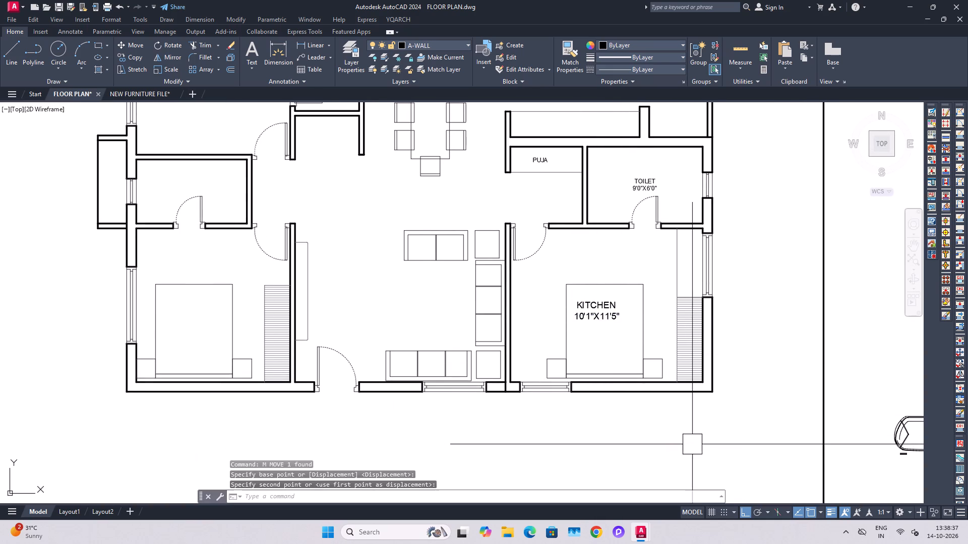
{"action": "key", "text": "Escape"}
{"action": "key", "text": "Escape"}
Check the master bedroom in the reference image and measure the lower-right bedroom's depth between its upper and lower walls.
{"action": "scroll", "coordinate": [593, 318], "scroll_direction": "up", "scroll_amount": 1}
{"action": "scroll", "coordinate": [590, 318], "scroll_direction": "down", "scroll_amount": 4}
{"action": "scroll", "coordinate": [365, 243], "scroll_direction": "up", "scroll_amount": 3}
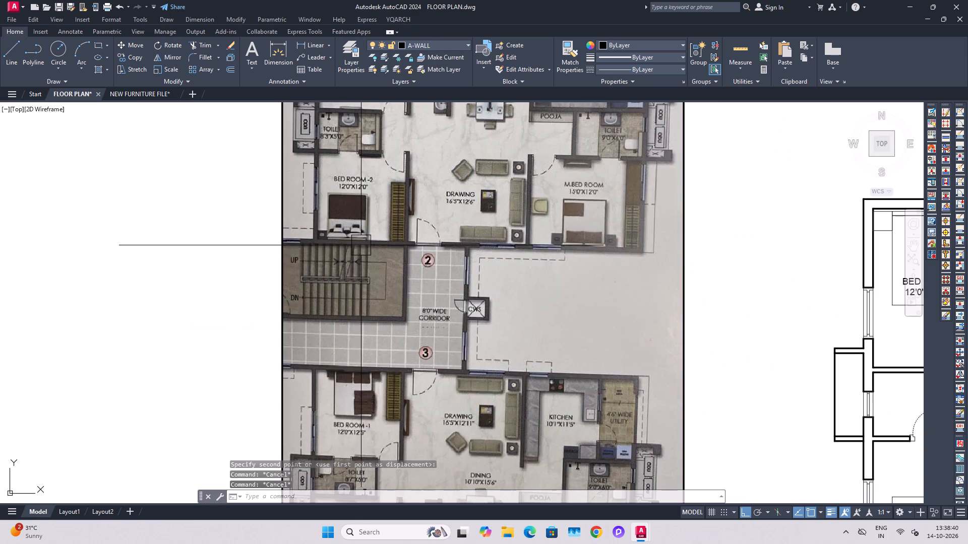
{"action": "middle_click_drag", "start_coordinate": [658, 215], "coordinate": [404, 190]}
{"action": "left_click", "coordinate": [312, 41]}
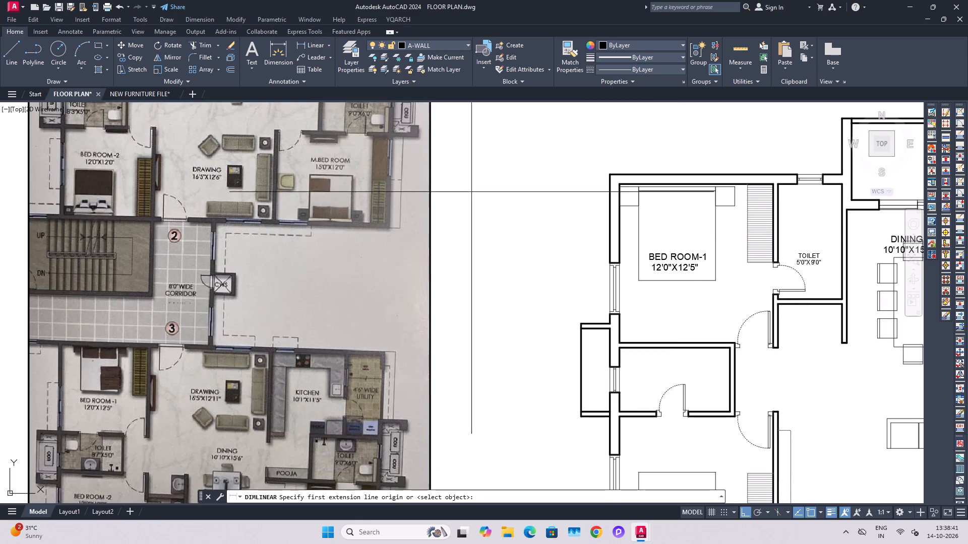
{"action": "middle_click_drag", "start_coordinate": [761, 400], "coordinate": [442, 291]}
{"action": "left_click", "coordinate": [778, 311]}
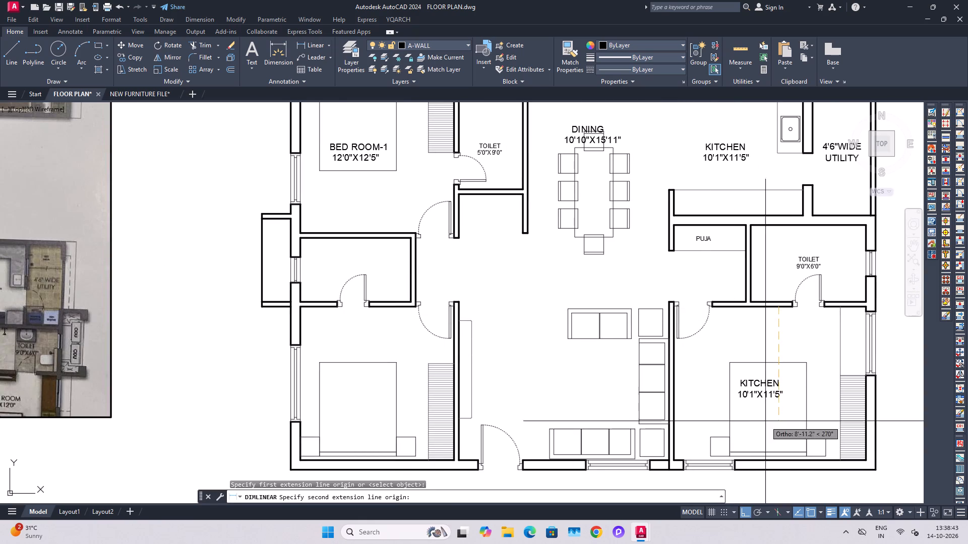
{"action": "left_click", "coordinate": [781, 463]}
{"action": "key", "text": "Escape"}
{"action": "key", "text": "Escape"}
Change the size line of the KITCHEN label copied onto the lower-right bedroom's bed to 15'0"X12'0".
{"action": "middle_click_drag", "start_coordinate": [763, 413], "coordinate": [702, 396]}
{"action": "scroll", "coordinate": [700, 362], "scroll_direction": "up", "scroll_amount": 2}
{"action": "double_click", "coordinate": [705, 388]}
{"action": "left_click_drag", "start_coordinate": [657, 410], "coordinate": [639, 413]}
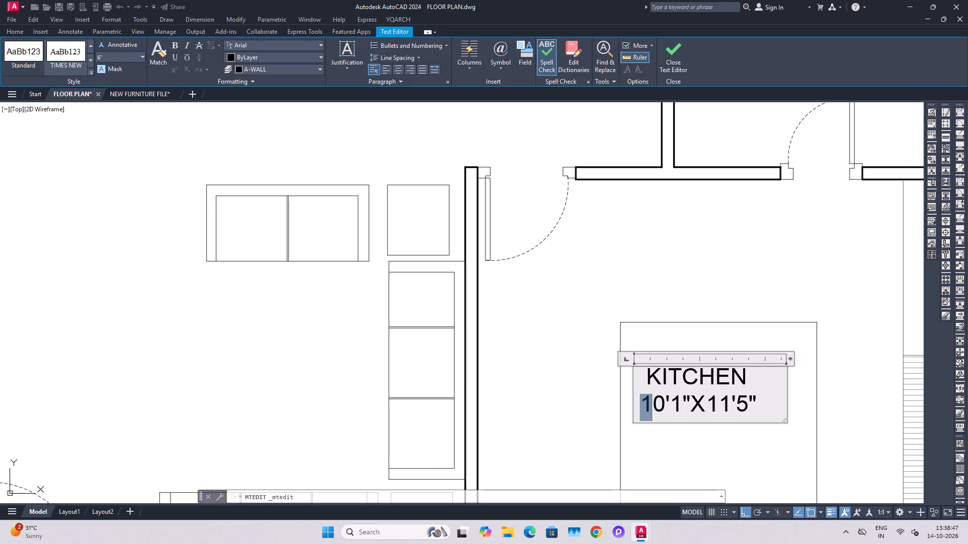
{"action": "left_click_drag", "start_coordinate": [639, 413], "coordinate": [652, 411]}
{"action": "left_click_drag", "start_coordinate": [667, 406], "coordinate": [643, 410]}
{"action": "key", "text": "1"}
{"action": "key", "text": "5"}
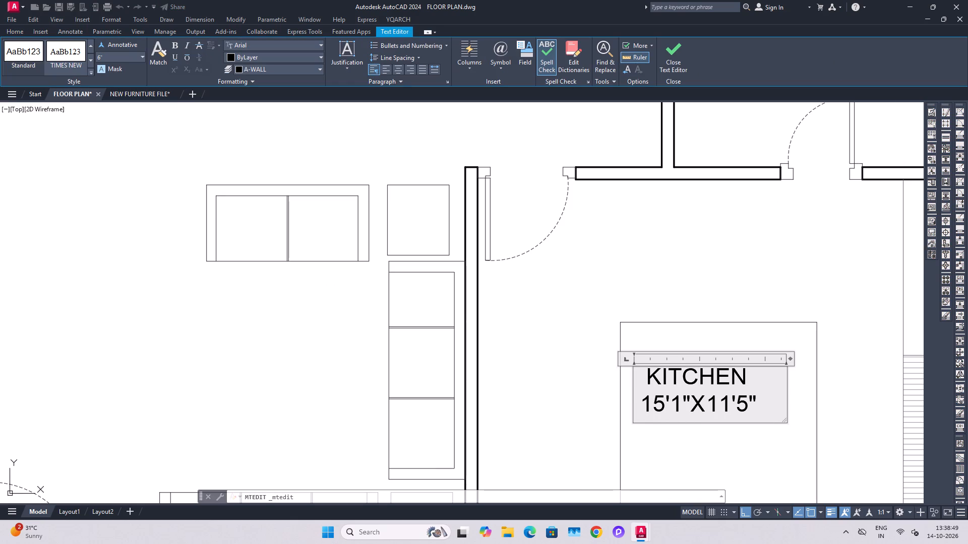
{"action": "left_click", "coordinate": [677, 407]}
{"action": "key", "text": "0"}
{"action": "left_click_drag", "start_coordinate": [727, 411], "coordinate": [707, 414]}
{"action": "key", "text": "1"}
{"action": "key", "text": "2"}
{"action": "left_click_drag", "start_coordinate": [758, 407], "coordinate": [745, 410]}
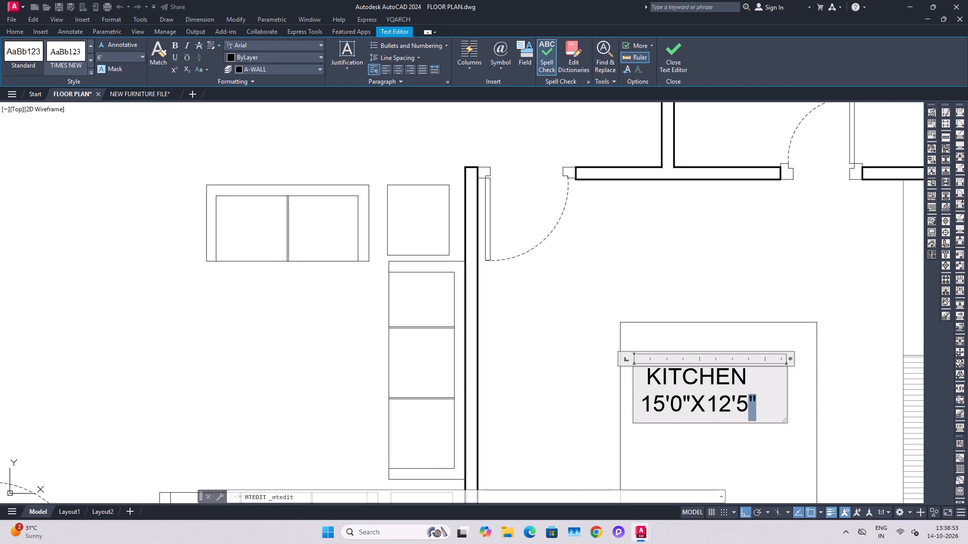
{"action": "left_click_drag", "start_coordinate": [745, 410], "coordinate": [744, 410]}
{"action": "left_click", "coordinate": [745, 403]}
{"action": "left_click_drag", "start_coordinate": [745, 405], "coordinate": [740, 410]}
{"action": "key", "text": "0"}
{"action": "left_click", "coordinate": [682, 285]}
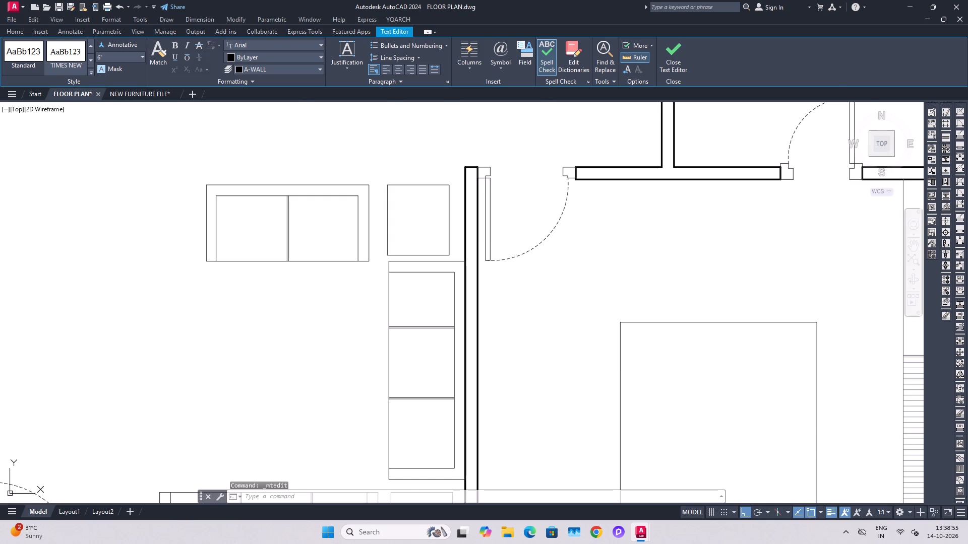
Rename the lower-right bedroom's label MASTER BED ROOM and widen its text box so the name fits on one line.
{"action": "scroll", "coordinate": [650, 320], "scroll_direction": "down", "scroll_amount": 2}
{"action": "triple_click", "coordinate": [683, 365]}
{"action": "left_click_drag", "start_coordinate": [724, 362], "coordinate": [650, 362]}
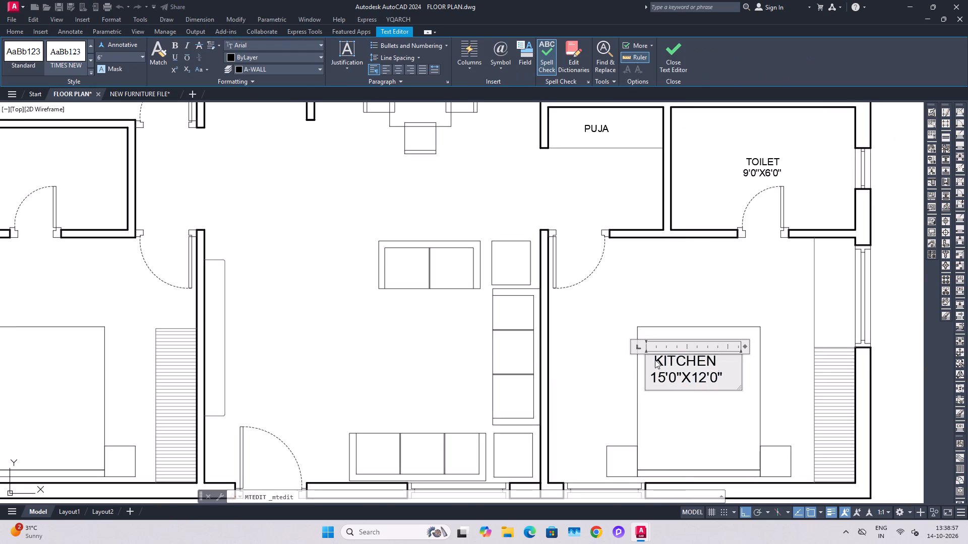
{"action": "key", "text": "m"}
{"action": "type", "text": "ASW"}
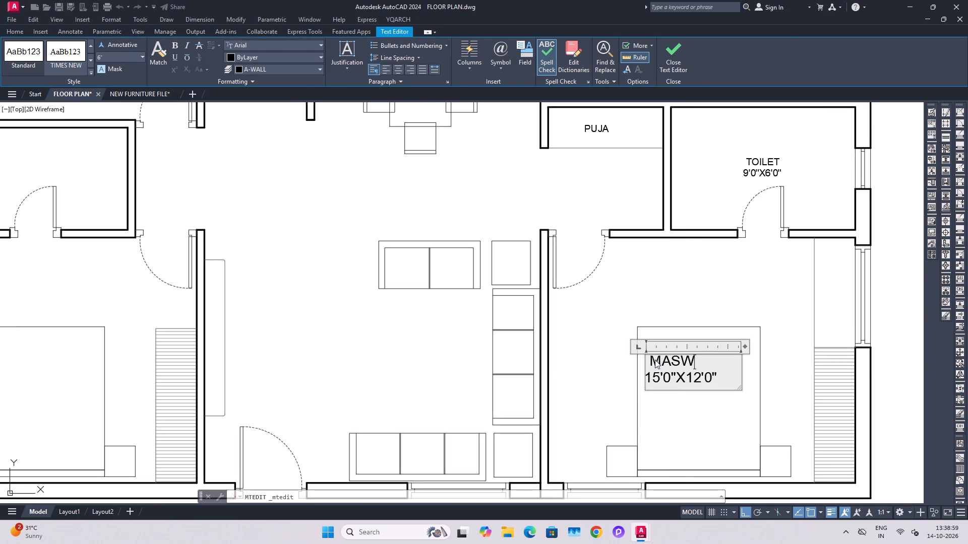
{"action": "key", "text": "BackSpace"}
{"action": "type", "text": "TER BE"}
{"action": "key", "text": "space"}
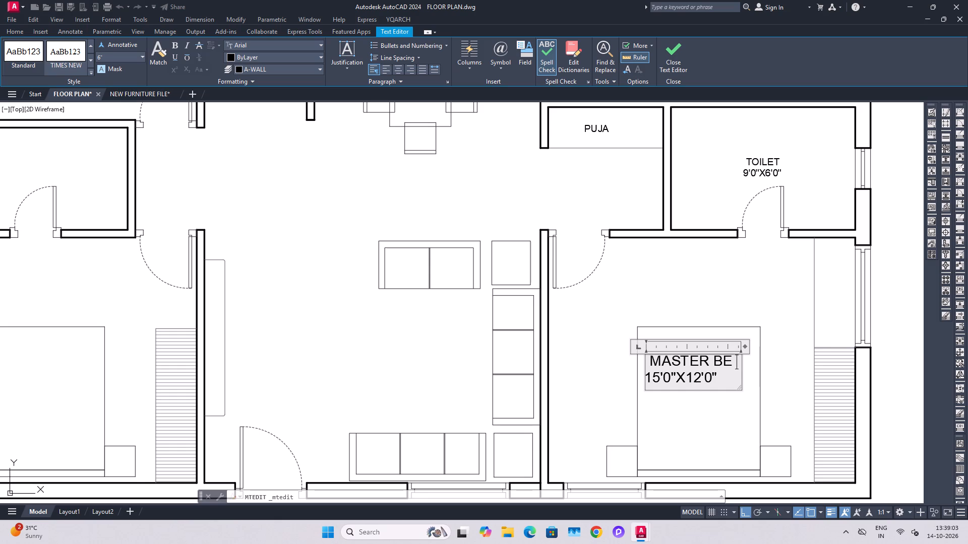
{"action": "key", "text": "BackSpace"}
{"action": "type", "text": "D"}
{"action": "key", "text": "space"}
{"action": "type", "text": "ROOM"}
{"action": "left_click_drag", "start_coordinate": [747, 347], "coordinate": [772, 345]}
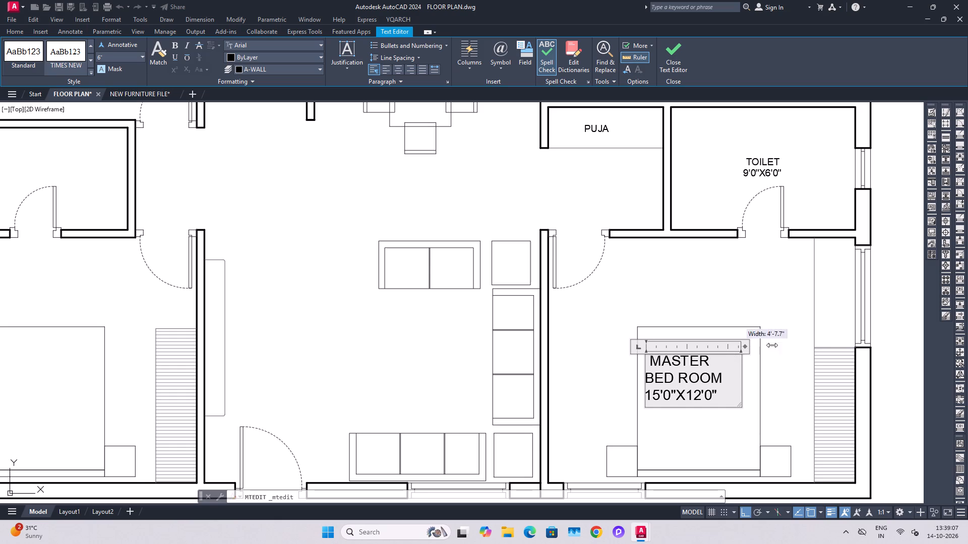
{"action": "left_click_drag", "start_coordinate": [772, 345], "coordinate": [803, 345]}
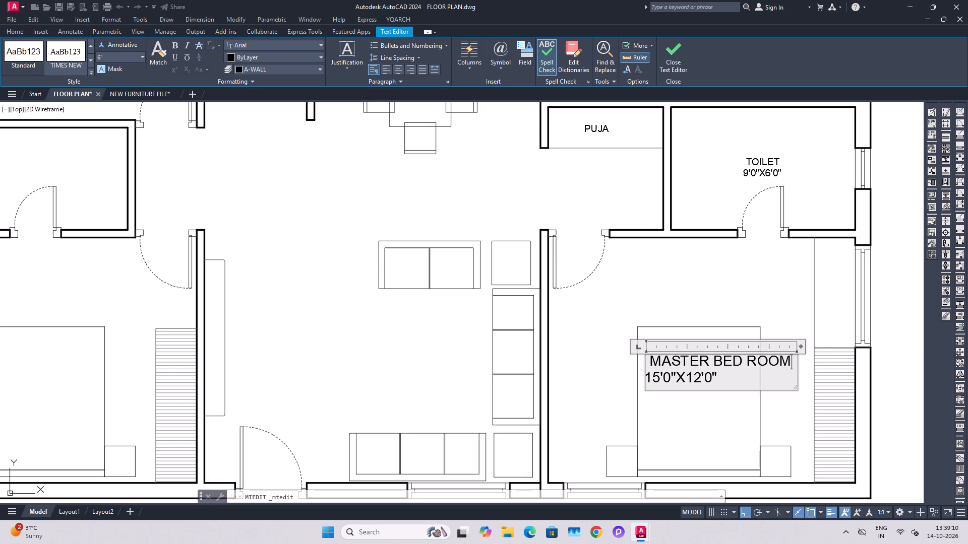
Put the 15'0"X12'0" size on its own line and centre it with spaces beneath MASTER BED ROOM.
{"action": "left_click", "coordinate": [646, 377]}
{"action": "key", "text": "space"}
{"action": "key", "text": "space"}
{"action": "left_click", "coordinate": [649, 378]}
{"action": "key", "text": "space"}
{"action": "key", "text": "space"}
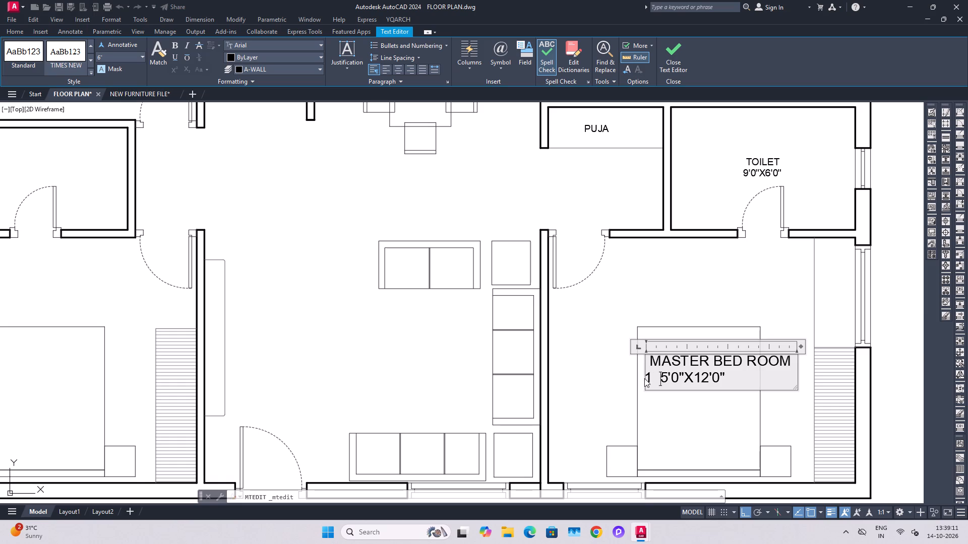
{"action": "left_click", "coordinate": [644, 378]}
{"action": "double_click", "coordinate": [660, 380]}
{"action": "left_click_drag", "start_coordinate": [802, 348], "coordinate": [896, 351]}
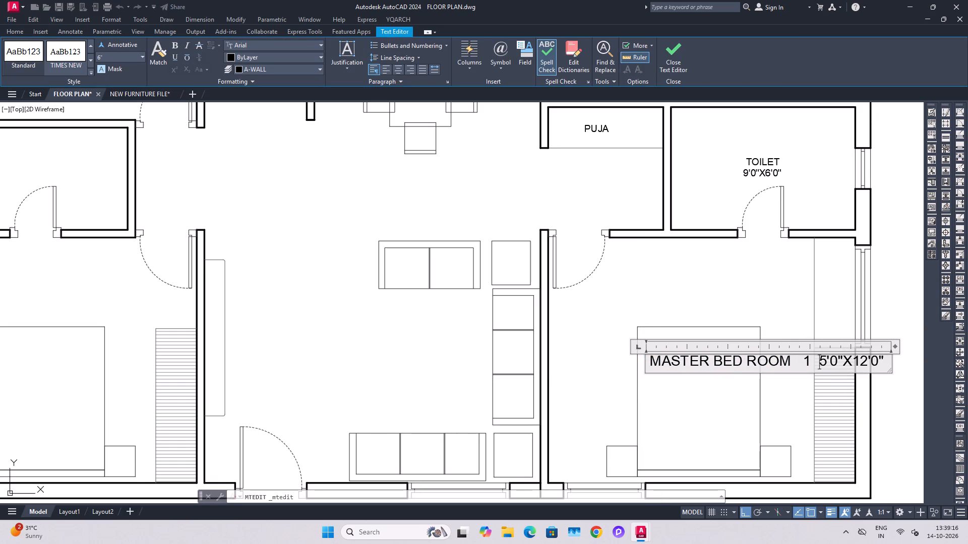
{"action": "key", "text": "BackSpace"}
{"action": "key", "text": "BackSpace"}
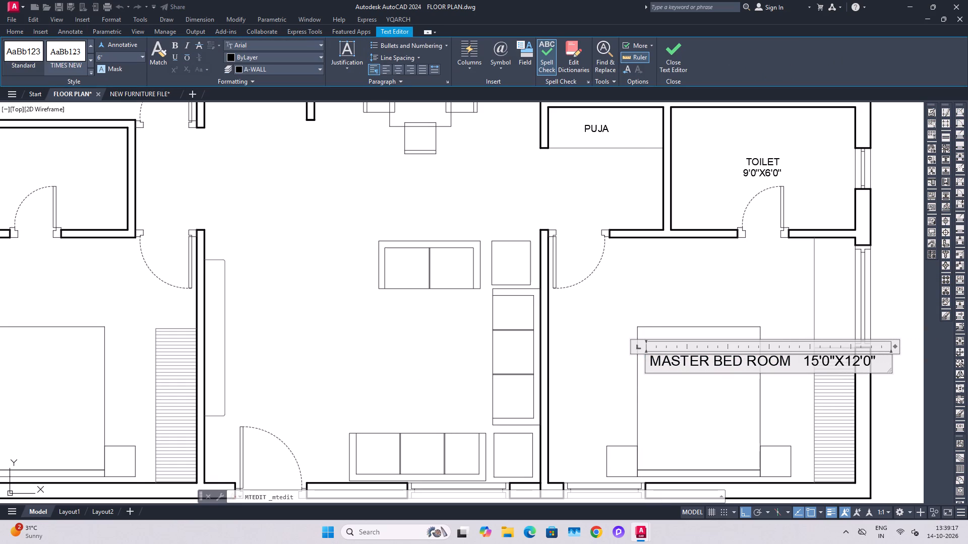
{"action": "left_click", "coordinate": [801, 359]}
{"action": "left_click", "coordinate": [803, 366]}
{"action": "key", "text": "Return"}
{"action": "key", "text": "space"}
{"action": "key", "text": "space"}
{"action": "key", "text": "space"}
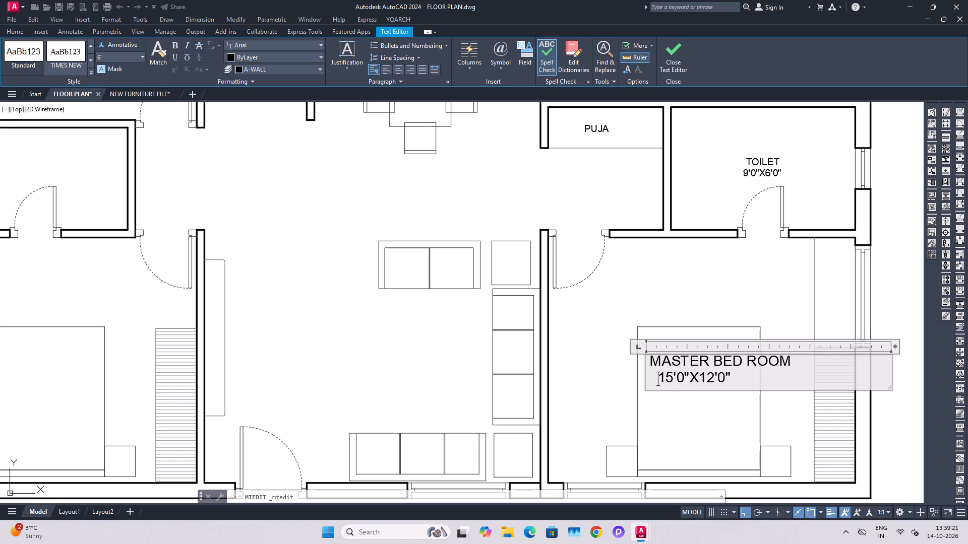
{"action": "key", "text": "space"}
{"action": "key", "text": "space"}
{"action": "key", "text": "space"}
{"action": "key", "text": "space"}
{"action": "left_click", "coordinate": [700, 417]}
Move the MASTER BED ROOM label slightly left over the lower-right bedroom's bed.
{"action": "scroll", "coordinate": [714, 398], "scroll_direction": "down", "scroll_amount": 1}
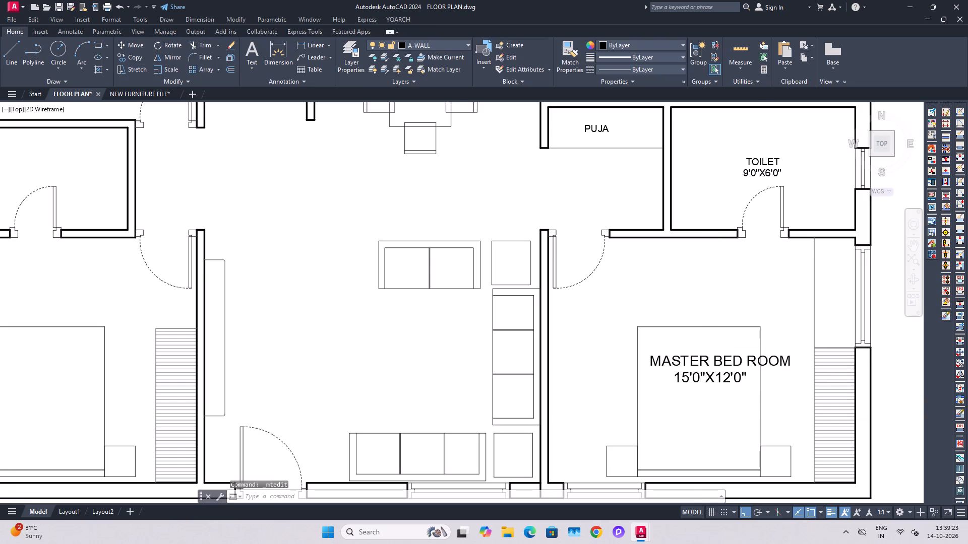
{"action": "left_click", "coordinate": [715, 373]}
{"action": "middle_click_drag", "start_coordinate": [688, 396], "coordinate": [621, 389]}
{"action": "key", "text": "m"}
{"action": "key", "text": "space"}
{"action": "left_click", "coordinate": [793, 393]}
{"action": "left_click", "coordinate": [783, 393]}
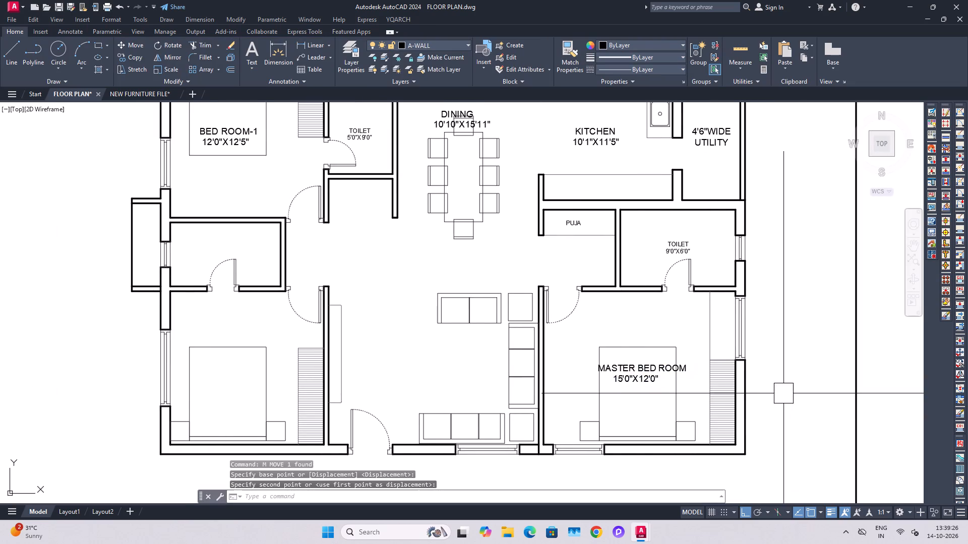
Shorten the label to M.BED ROOM as in the reference image and re-centre the size line beneath it.
{"action": "scroll", "coordinate": [679, 378], "scroll_direction": "down", "scroll_amount": 2}
{"action": "scroll", "coordinate": [330, 241], "scroll_direction": "up", "scroll_amount": 2}
{"action": "scroll", "coordinate": [425, 245], "scroll_direction": "up", "scroll_amount": 1}
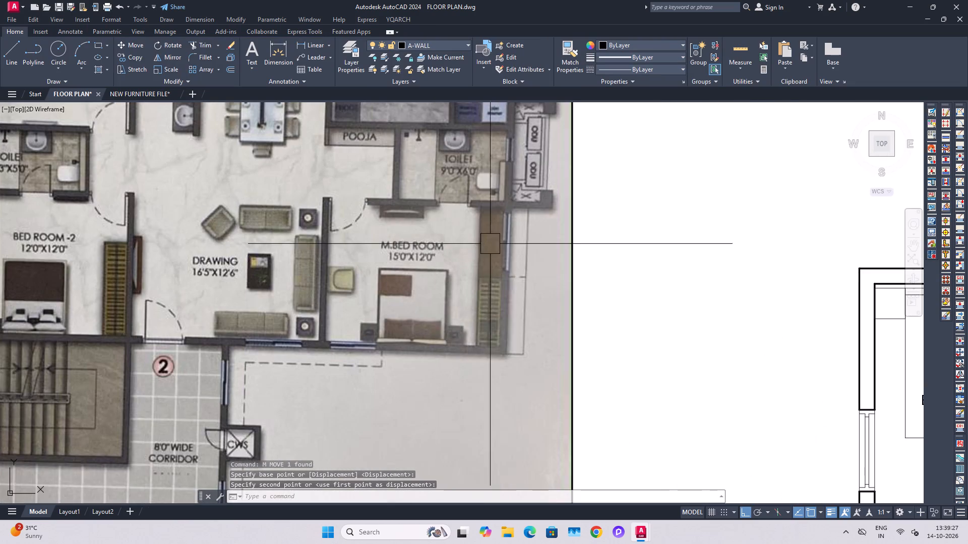
{"action": "scroll", "coordinate": [404, 227], "scroll_direction": "down", "scroll_amount": 2}
{"action": "middle_click_drag", "start_coordinate": [587, 326], "coordinate": [420, 287]}
{"action": "scroll", "coordinate": [674, 417], "scroll_direction": "up", "scroll_amount": 1}
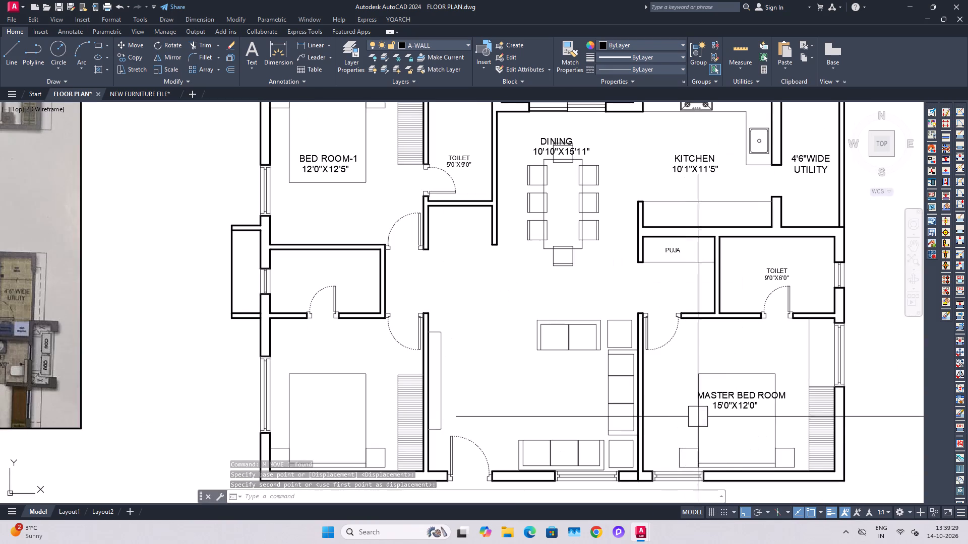
{"action": "double_click", "coordinate": [732, 396]}
{"action": "scroll", "coordinate": [741, 404], "scroll_direction": "up", "scroll_amount": 2}
{"action": "left_click_drag", "start_coordinate": [721, 389], "coordinate": [637, 388]}
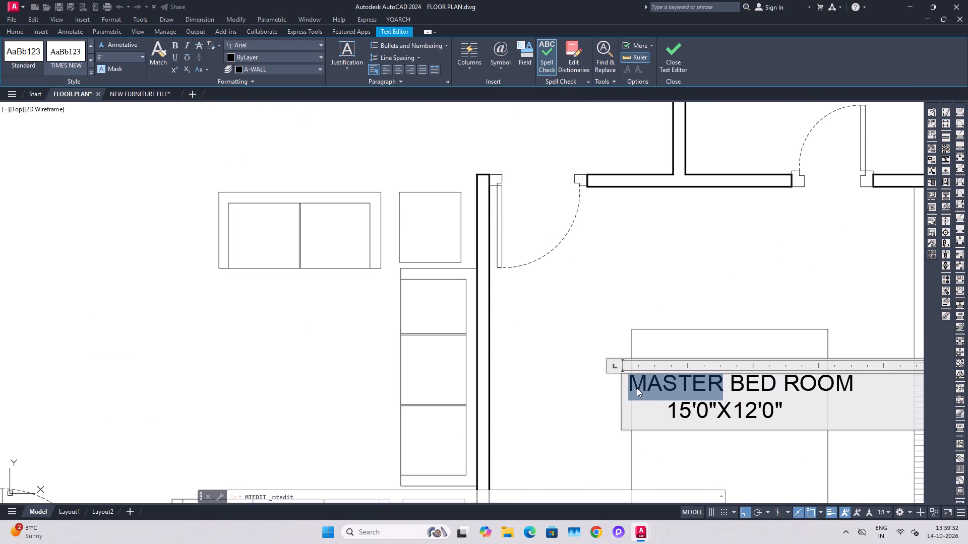
{"action": "key", "text": "m"}
{"action": "scroll", "coordinate": [659, 387], "scroll_direction": "down", "scroll_amount": 1}
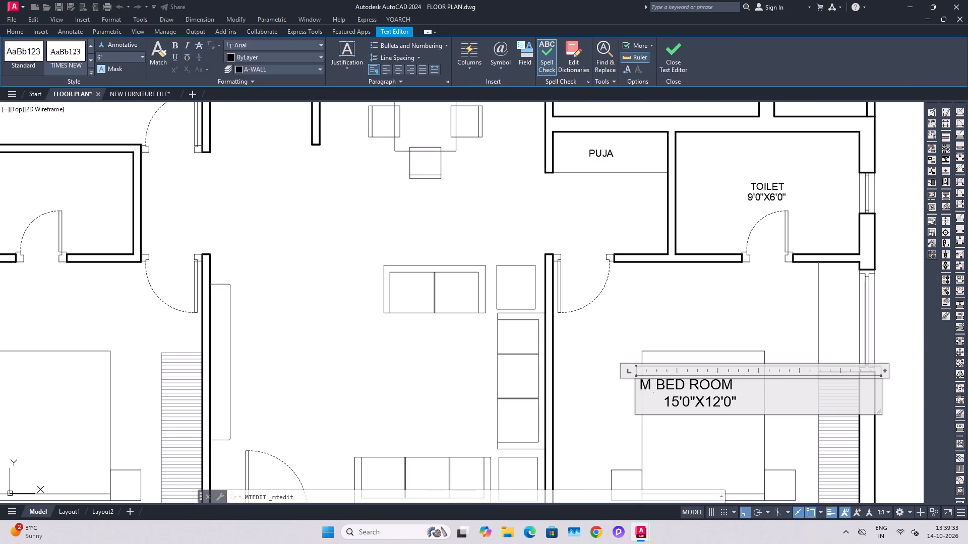
{"action": "key", "text": "period"}
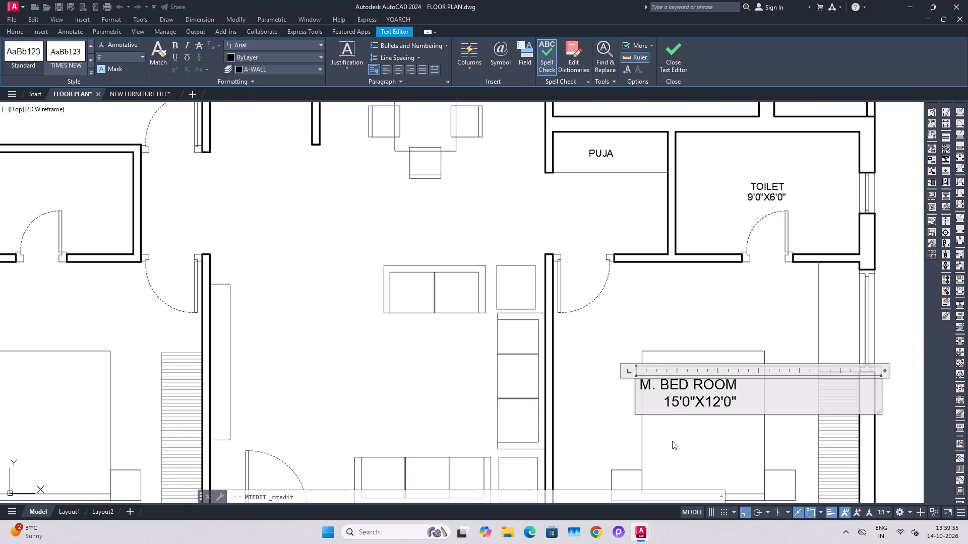
{"action": "left_click", "coordinate": [662, 399]}
{"action": "key", "text": "BackSpace"}
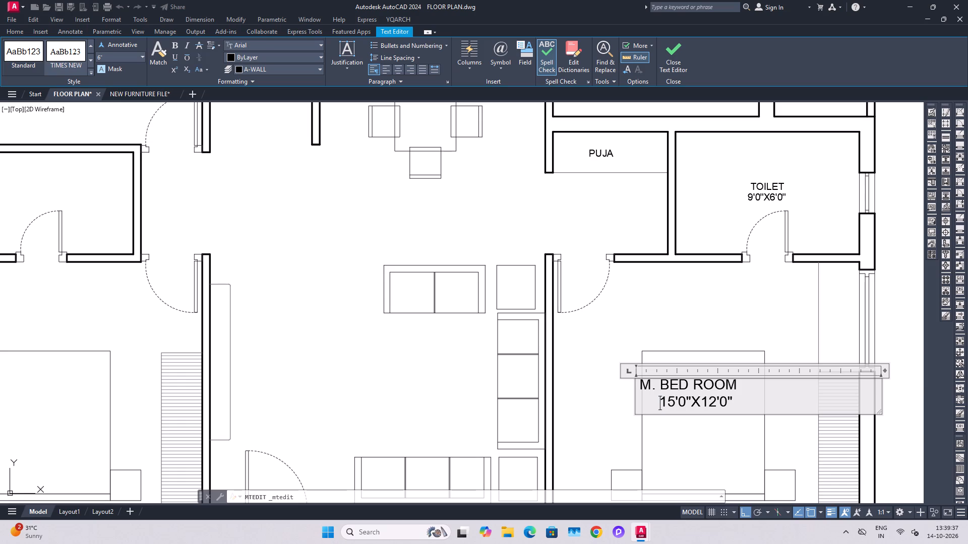
{"action": "key", "text": "BackSpace"}
{"action": "left_click", "coordinate": [663, 383]}
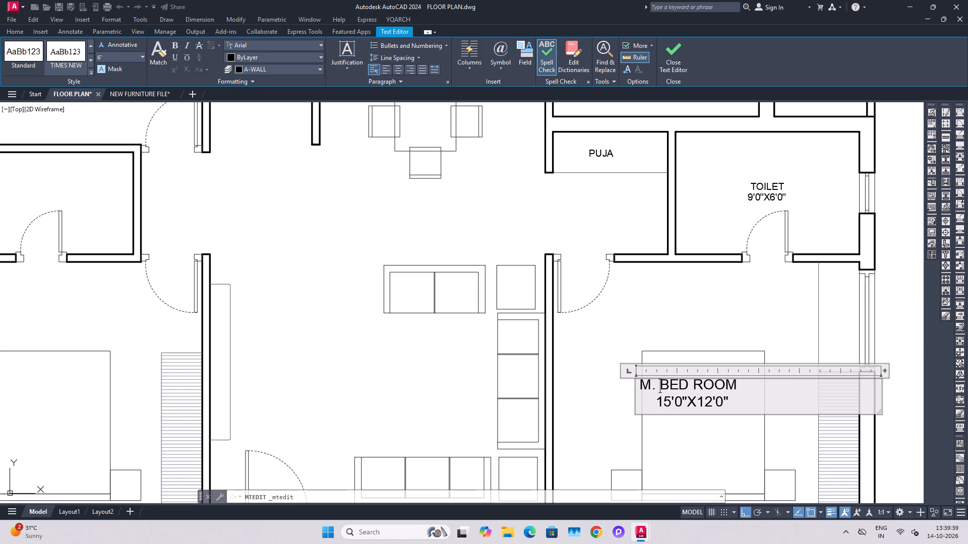
{"action": "key", "text": "BackSpace"}
{"action": "left_click", "coordinate": [654, 404]}
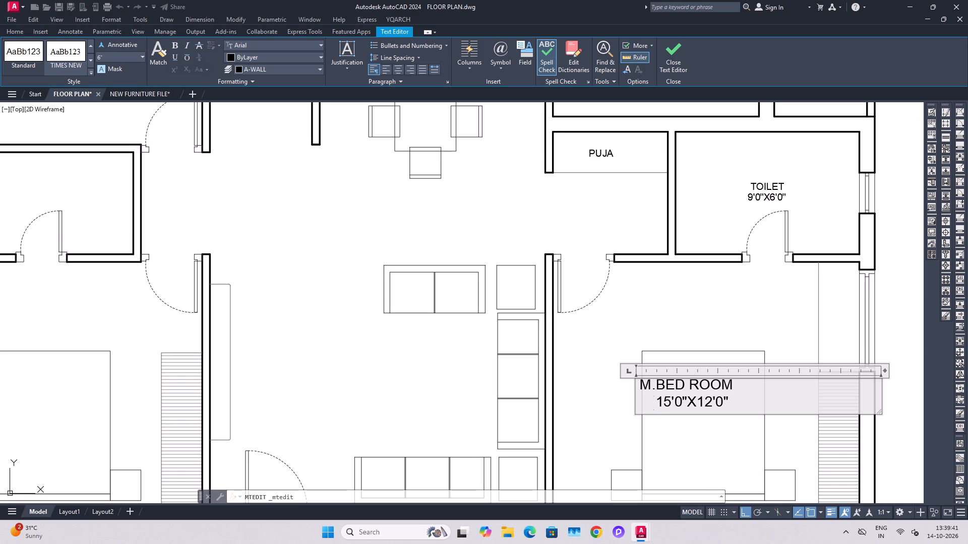
{"action": "key", "text": "BackSpace"}
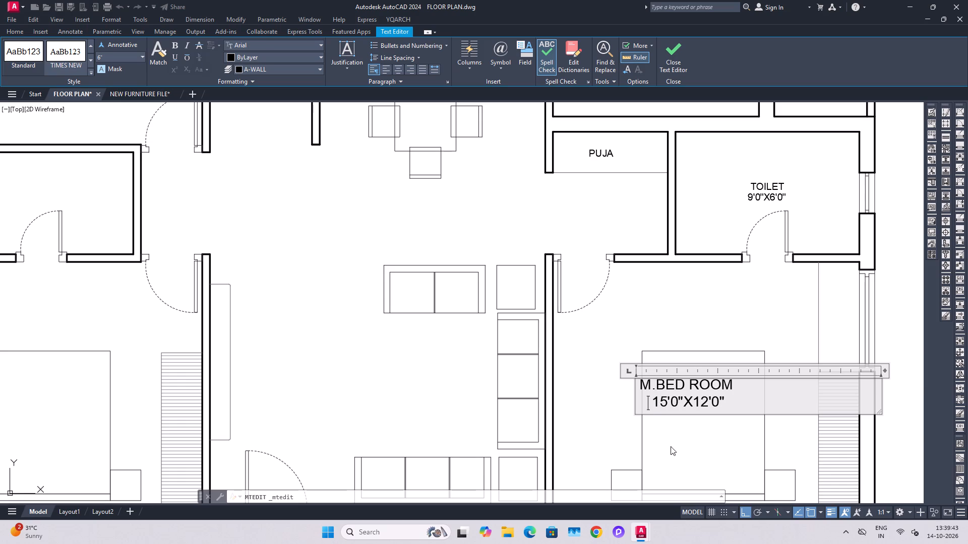
{"action": "left_click", "coordinate": [678, 445]}
Move the M.BED ROOM label slightly right to centre it over the bed.
{"action": "scroll", "coordinate": [689, 384], "scroll_direction": "down", "scroll_amount": 2}
{"action": "left_click", "coordinate": [690, 389]}
{"action": "scroll", "coordinate": [691, 415], "scroll_direction": "up", "scroll_amount": 1}
{"action": "key", "text": "m"}
{"action": "key", "text": "space"}
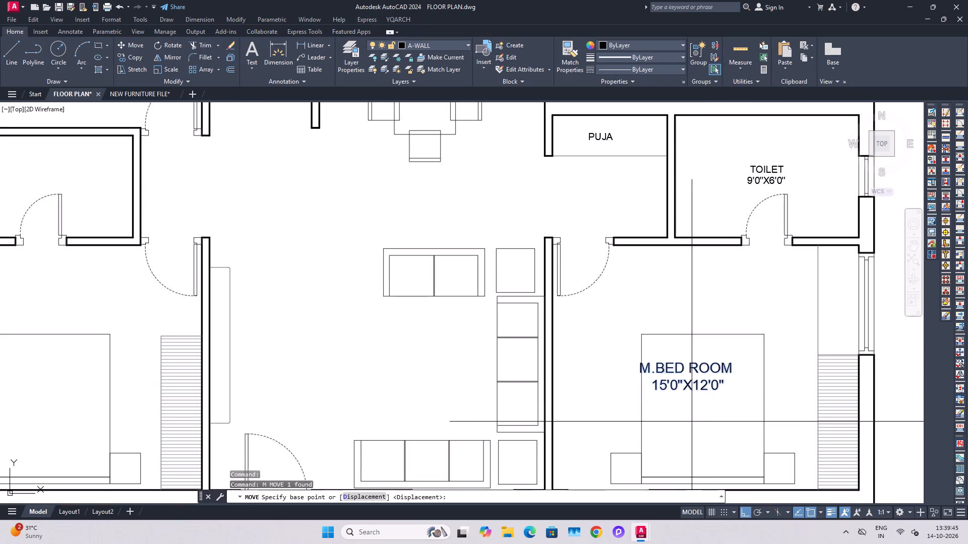
{"action": "left_click", "coordinate": [692, 422]}
{"action": "left_click", "coordinate": [703, 420]}
Copy the M.BED ROOM label with its size line straight left into the open floor of the drawing room.
{"action": "left_click", "coordinate": [704, 381]}
{"action": "key", "text": "c"}
{"action": "type", "text": "O"}
{"action": "key", "text": "space"}
{"action": "left_click", "coordinate": [702, 384]}
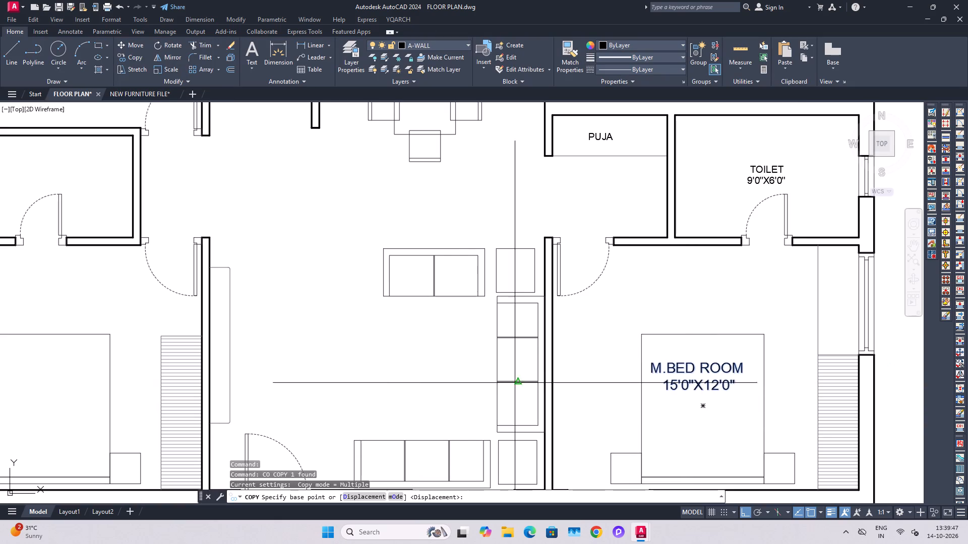
{"action": "left_click", "coordinate": [721, 395]}
{"action": "left_click", "coordinate": [310, 365]}
{"action": "key", "text": "Escape"}
Draw a small upright rectangle as a coffee table in the drawing room, between the copied label and the three-seat sofa by the wall.
{"action": "scroll", "coordinate": [483, 366], "scroll_direction": "down", "scroll_amount": 1}
{"action": "middle_click_drag", "start_coordinate": [522, 367], "coordinate": [658, 369]}
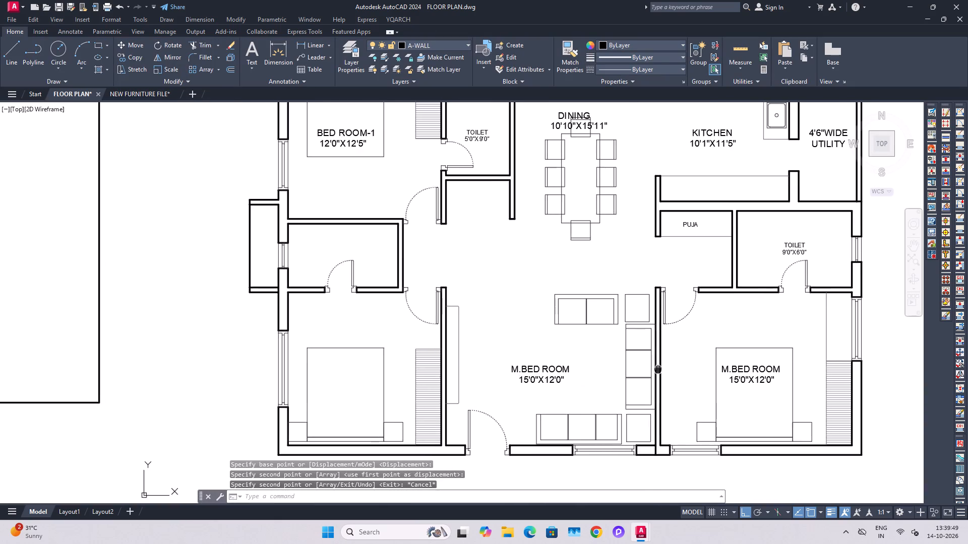
{"action": "scroll", "coordinate": [663, 368], "scroll_direction": "down", "scroll_amount": 1}
{"action": "scroll", "coordinate": [656, 377], "scroll_direction": "up", "scroll_amount": 2}
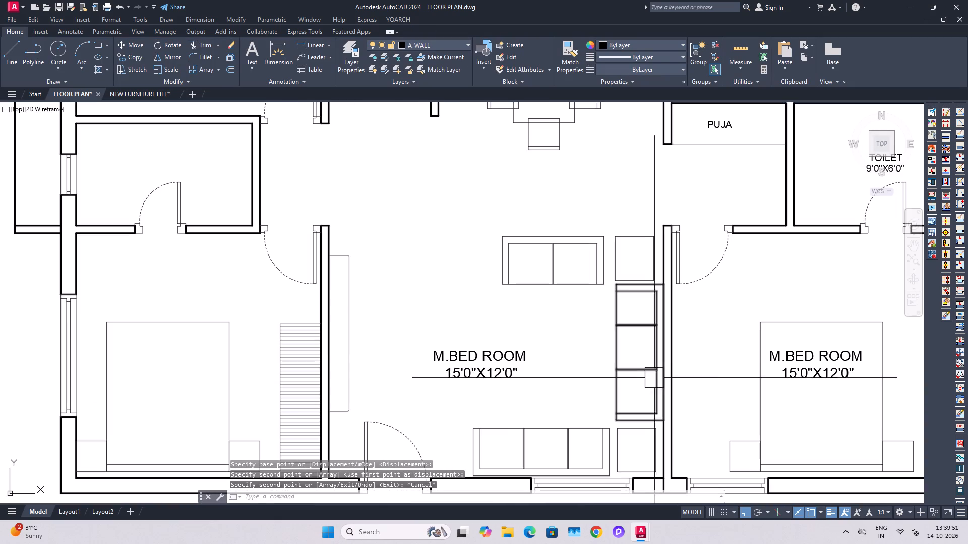
{"action": "middle_click_drag", "start_coordinate": [579, 381], "coordinate": [578, 371]}
{"action": "type", "text": "REC"}
{"action": "key", "text": "c"}
{"action": "key", "text": "space"}
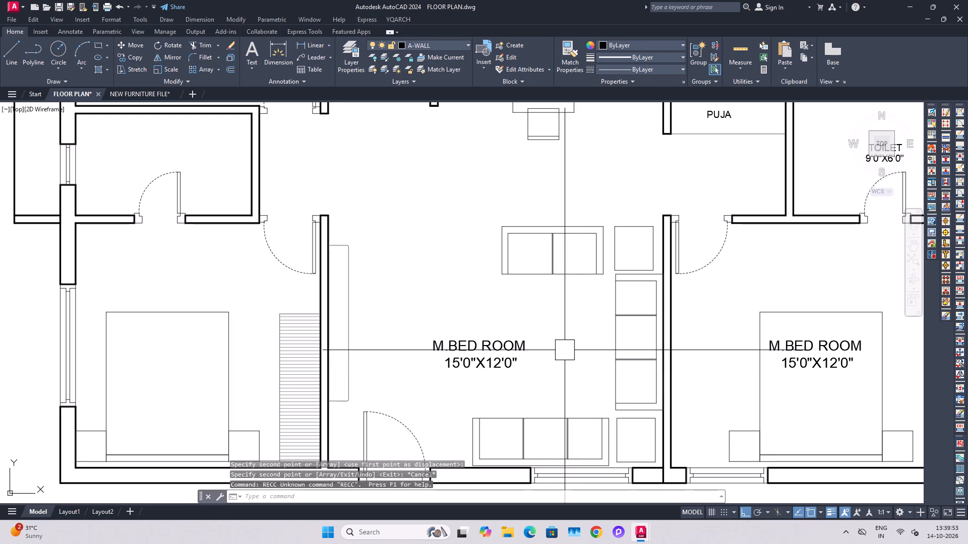
{"action": "key", "text": "Escape"}
{"action": "type", "text": "RE"}
{"action": "key", "text": "c"}
{"action": "key", "text": "space"}
{"action": "left_click", "coordinate": [538, 324]}
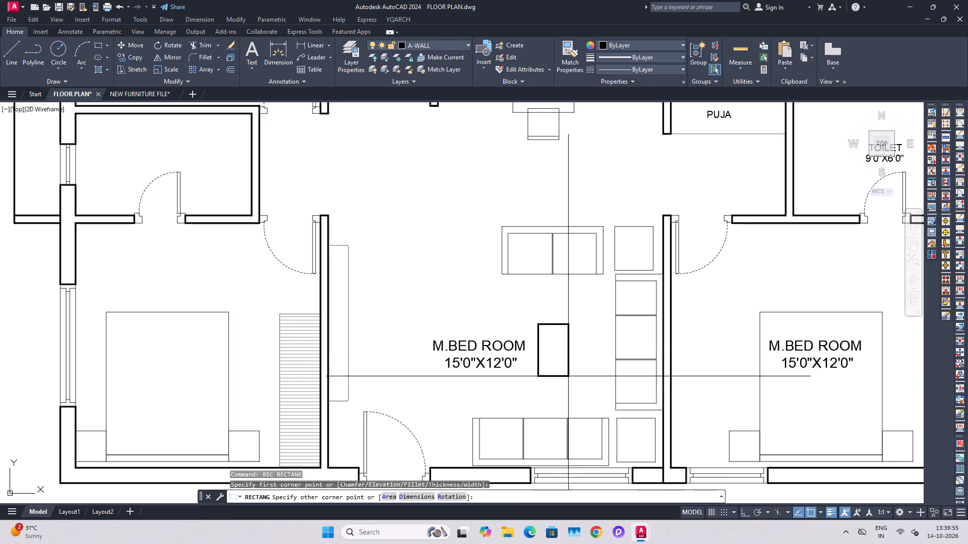
{"action": "left_click", "coordinate": [581, 387]}
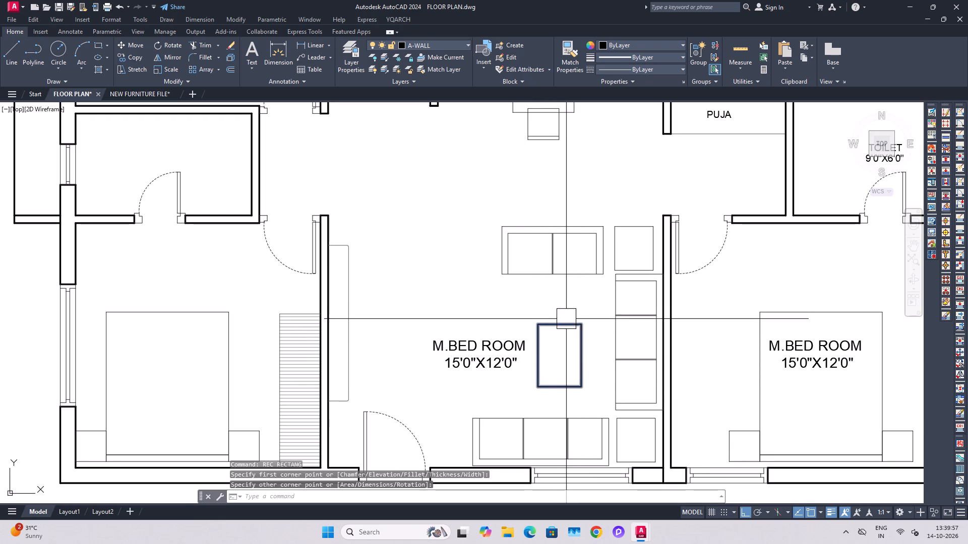
Stretch the coffee table's upper edge slightly upward to lengthen the rectangle.
{"action": "left_click", "coordinate": [566, 319]}
{"action": "left_click", "coordinate": [560, 326]}
{"action": "left_click", "coordinate": [560, 316]}
{"action": "key", "text": "Escape"}
{"action": "key", "text": "Escape"}
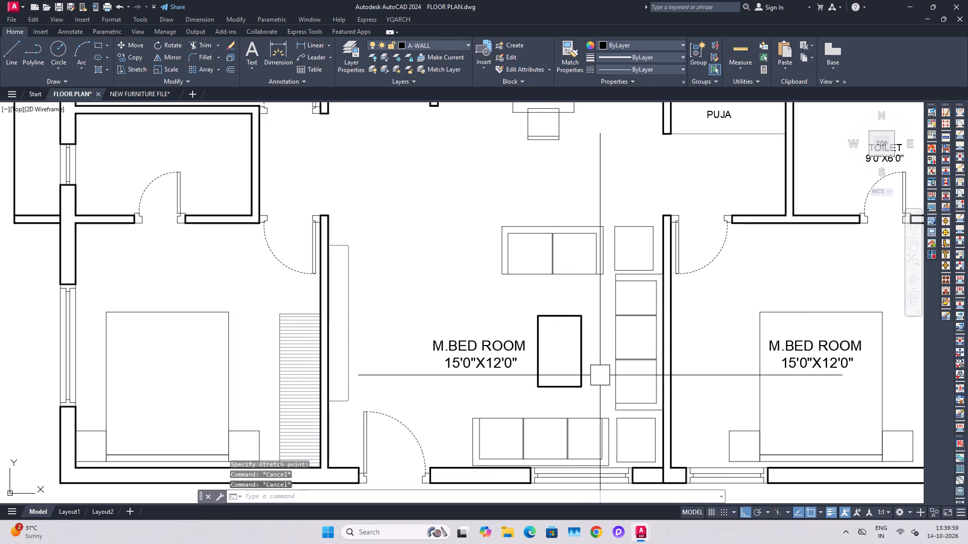
Match the coffee table's properties to those of the neighbouring three-seat sofa.
{"action": "key", "text": "m"}
{"action": "type", "text": "A"}
{"action": "key", "text": "space"}
{"action": "left_click", "coordinate": [614, 383]}
{"action": "left_click", "coordinate": [585, 365]}
{"action": "key", "text": "Escape"}
{"action": "key", "text": "Escape"}
{"action": "left_click", "coordinate": [616, 315]}
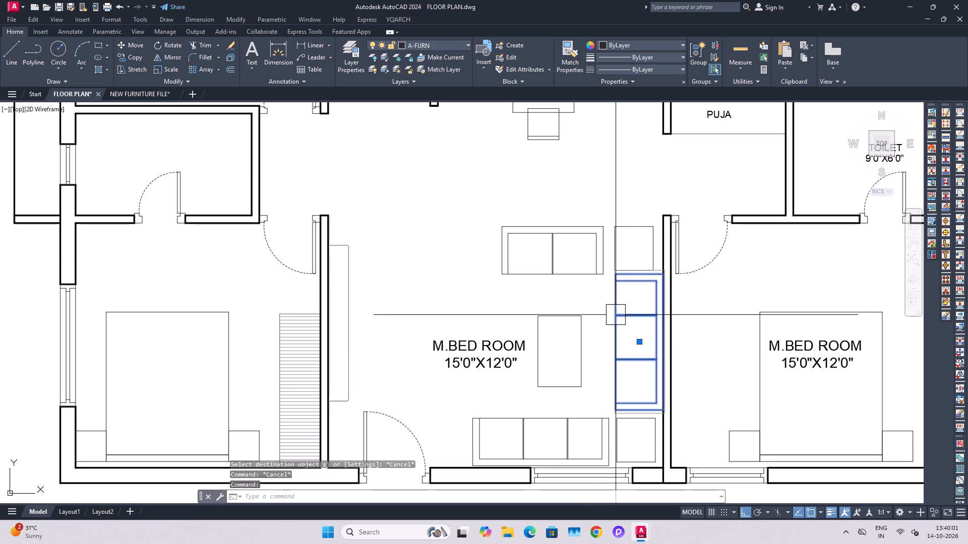
{"action": "key", "text": "Escape"}
{"action": "key", "text": "Escape"}
Move the copied M.BED ROOM label in the drawing room a short distance right.
{"action": "left_click", "coordinate": [511, 355]}
{"action": "key", "text": "m"}
{"action": "key", "text": "space"}
{"action": "left_click_drag", "start_coordinate": [453, 307], "coordinate": [468, 307]}
{"action": "left_click", "coordinate": [488, 308]}
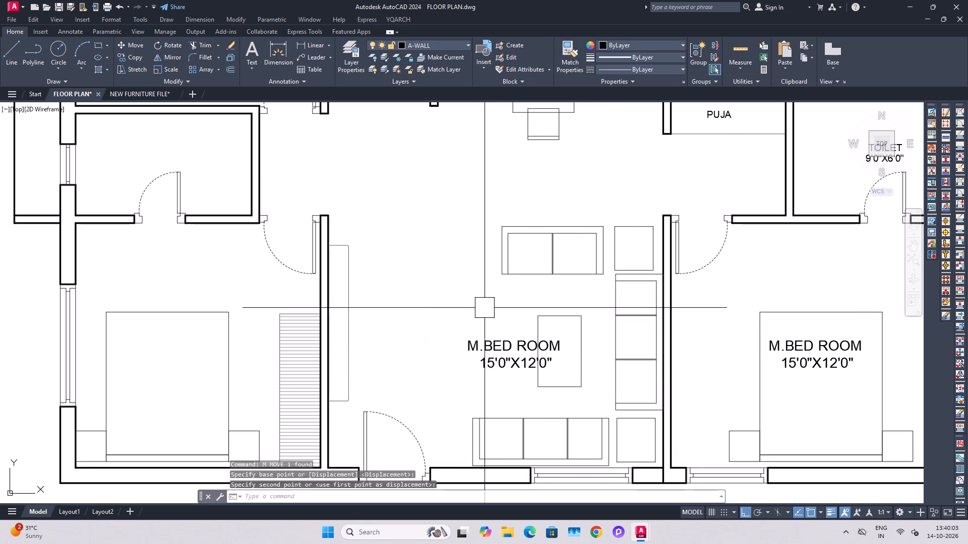
{"action": "key", "text": "Escape"}
Replace the copied label's name with DRAWING, as in the reference image, and indent it over the size line.
{"action": "scroll", "coordinate": [493, 314], "scroll_direction": "down", "scroll_amount": 3}
{"action": "scroll", "coordinate": [243, 230], "scroll_direction": "up", "scroll_amount": 1}
{"action": "scroll", "coordinate": [243, 167], "scroll_direction": "up", "scroll_amount": 2}
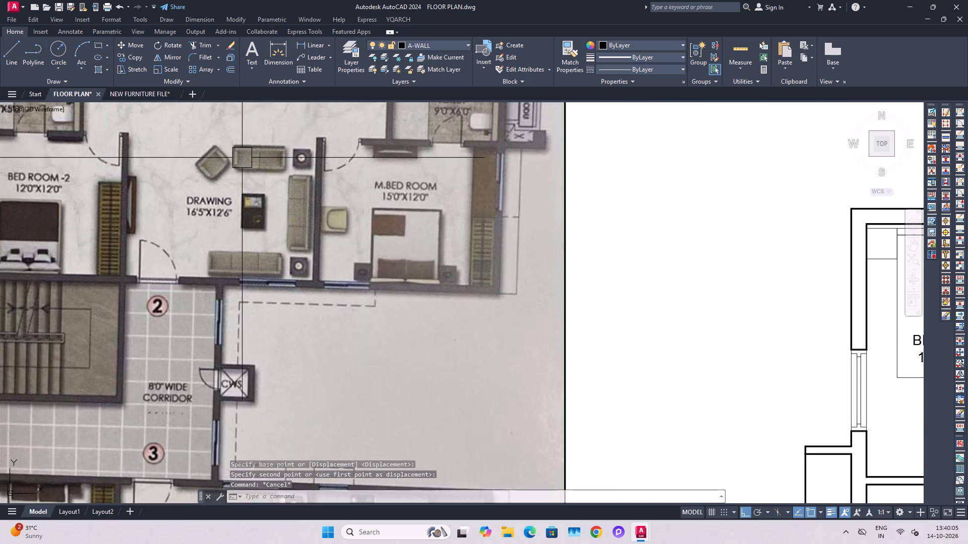
{"action": "middle_click_drag", "start_coordinate": [569, 365], "coordinate": [463, 276]}
{"action": "scroll", "coordinate": [508, 314], "scroll_direction": "down", "scroll_amount": 2}
{"action": "middle_click_drag", "start_coordinate": [627, 383], "coordinate": [534, 276]}
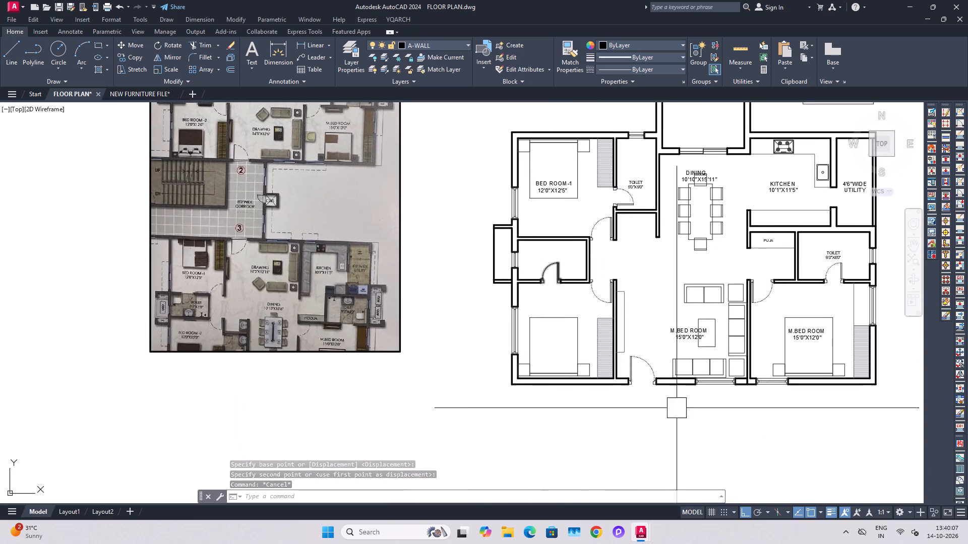
{"action": "scroll", "coordinate": [713, 372], "scroll_direction": "up", "scroll_amount": 1}
{"action": "double_click", "coordinate": [671, 316]}
{"action": "scroll", "coordinate": [707, 305], "scroll_direction": "up", "scroll_amount": 1}
{"action": "left_click_drag", "start_coordinate": [709, 303], "coordinate": [607, 308]}
{"action": "key", "text": "d"}
{"action": "type", "text": "RAWING"}
{"action": "left_click", "coordinate": [607, 308]}
{"action": "key", "text": "space"}
{"action": "key", "text": "space"}
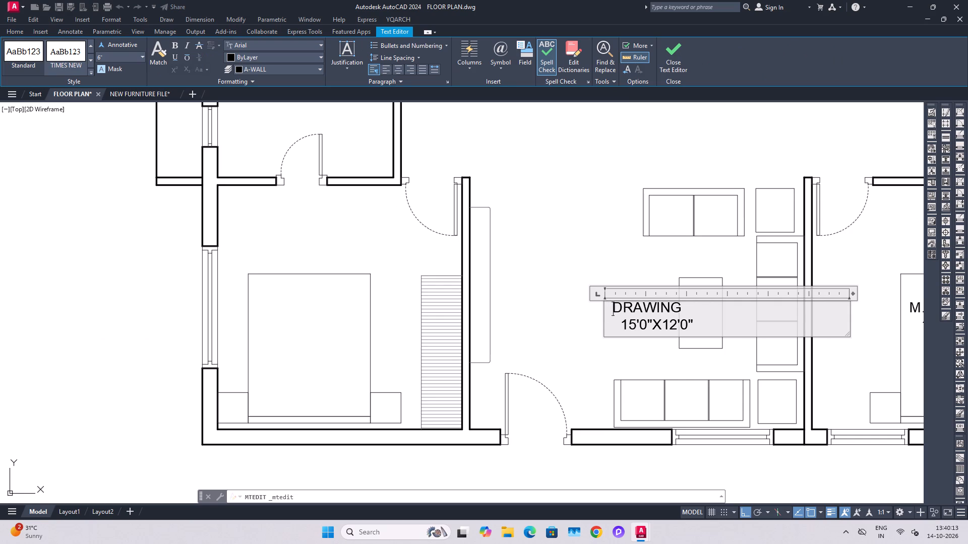
{"action": "key", "text": "space"}
Change the first dimension in the DRAWING label's size line to 16'5".
{"action": "left_click_drag", "start_coordinate": [636, 326], "coordinate": [603, 331]}
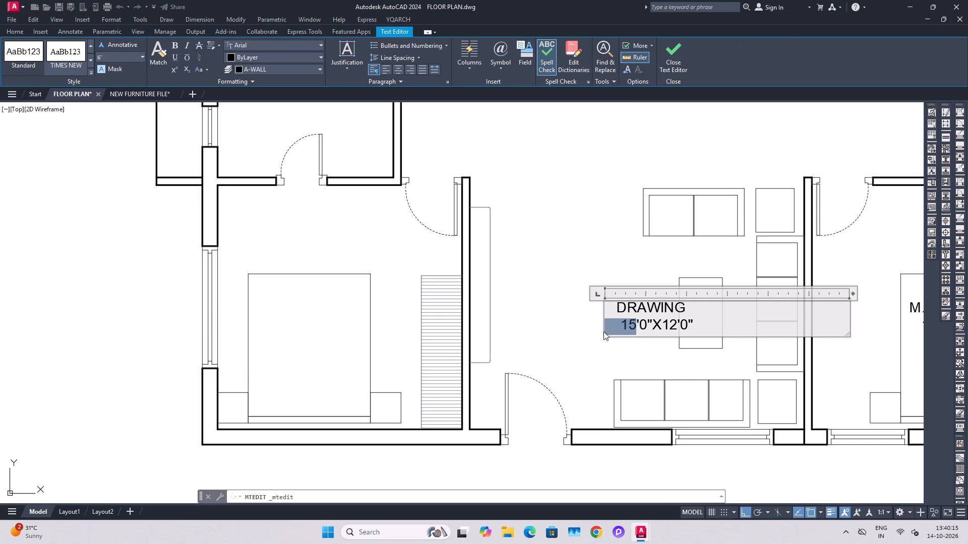
{"action": "key", "text": "1"}
{"action": "key", "text": "ctrl+z"}
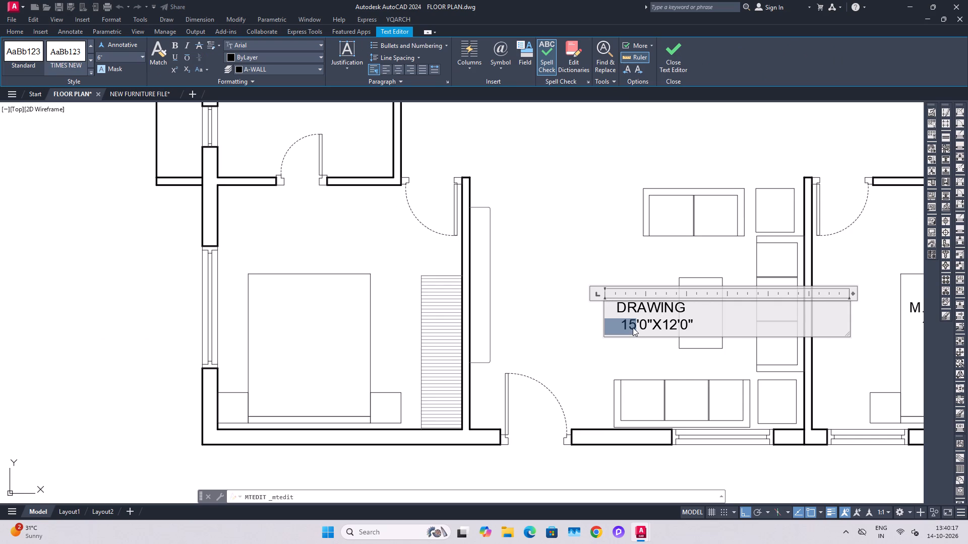
{"action": "left_click", "coordinate": [633, 327]}
{"action": "key", "text": "BackSpace"}
{"action": "key", "text": "BackSpace"}
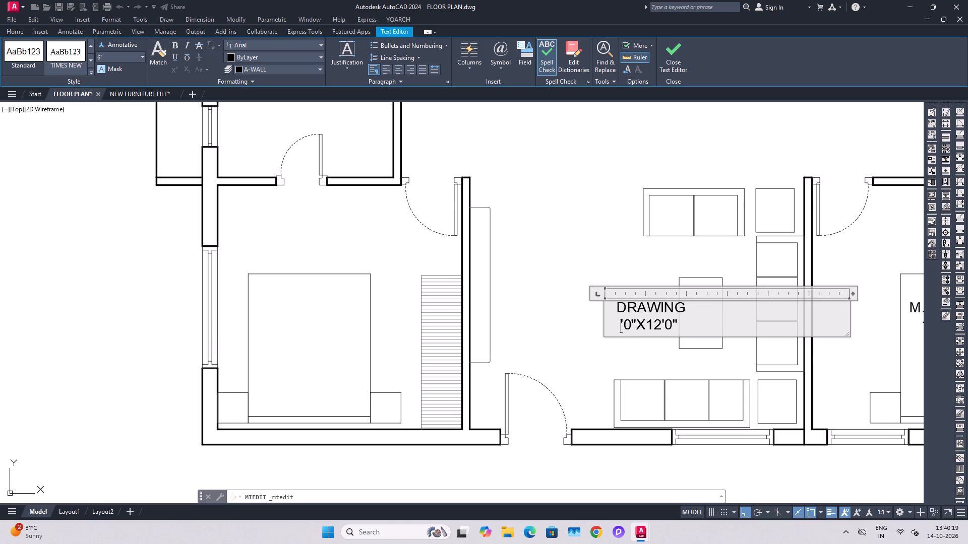
{"action": "key", "text": "1"}
{"action": "key", "text": "6"}
{"action": "left_click_drag", "start_coordinate": [649, 326], "coordinate": [639, 333]}
{"action": "key", "text": "5"}
Check the reference image, set the DRAWING label's second dimension to 12'6", and align the size line's start with the name.
{"action": "scroll", "coordinate": [656, 340], "scroll_direction": "down", "scroll_amount": 2}
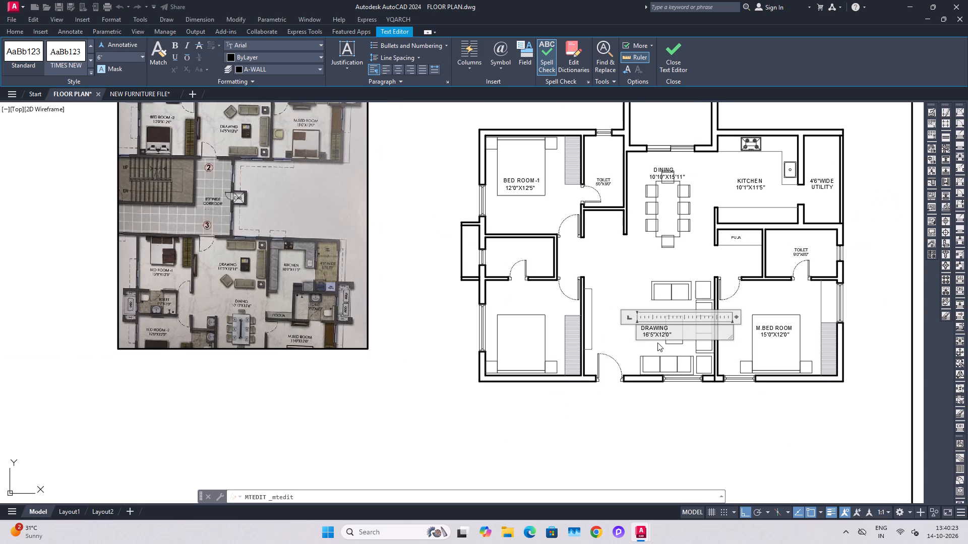
{"action": "scroll", "coordinate": [209, 116], "scroll_direction": "up", "scroll_amount": 2}
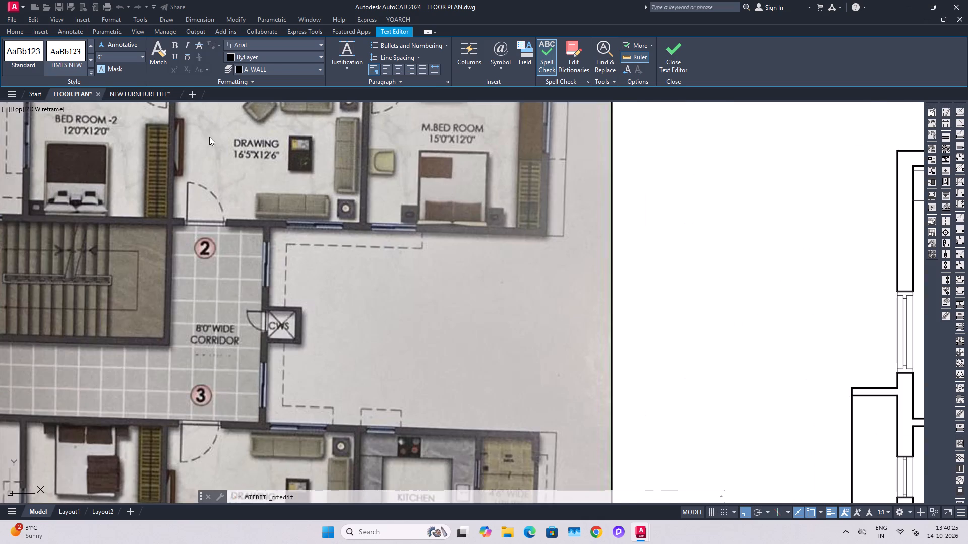
{"action": "scroll", "coordinate": [233, 187], "scroll_direction": "down", "scroll_amount": 2}
{"action": "middle_click_drag", "start_coordinate": [590, 368], "coordinate": [359, 371]}
{"action": "scroll", "coordinate": [496, 385], "scroll_direction": "up", "scroll_amount": 4}
{"action": "left_click_drag", "start_coordinate": [470, 407], "coordinate": [455, 407]}
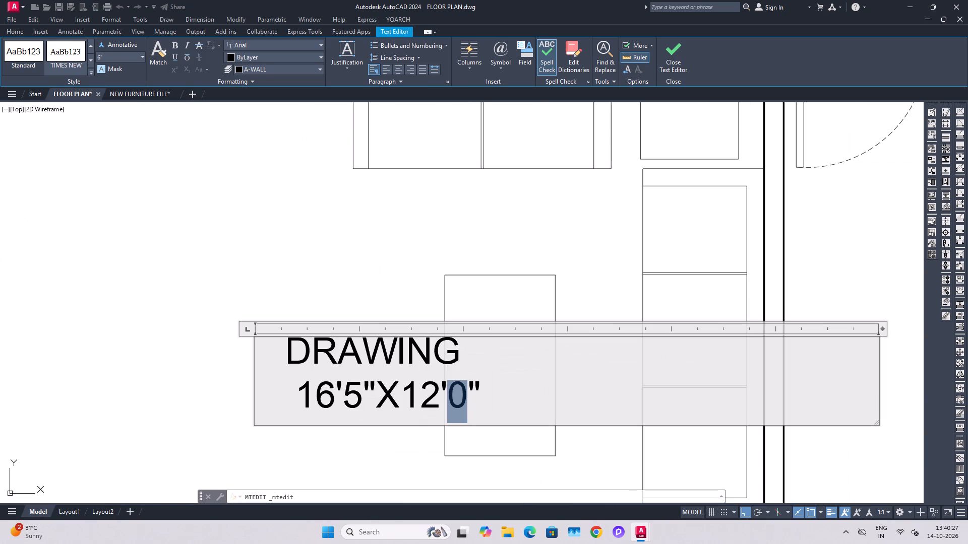
{"action": "left_click_drag", "start_coordinate": [455, 407], "coordinate": [455, 407]}
{"action": "key", "text": "6"}
{"action": "left_click", "coordinate": [296, 398]}
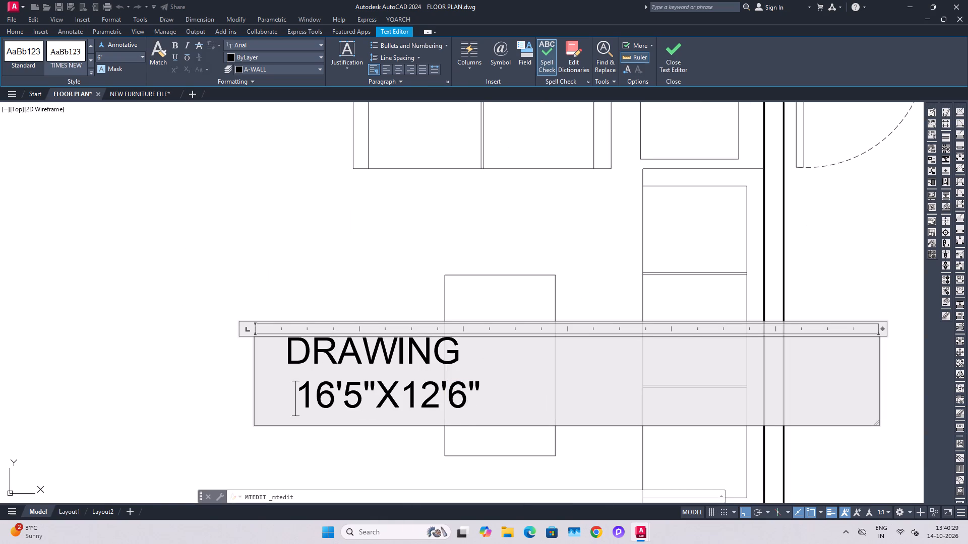
{"action": "key", "text": "space"}
{"action": "key", "text": "BackSpace"}
{"action": "key", "text": "BackSpace"}
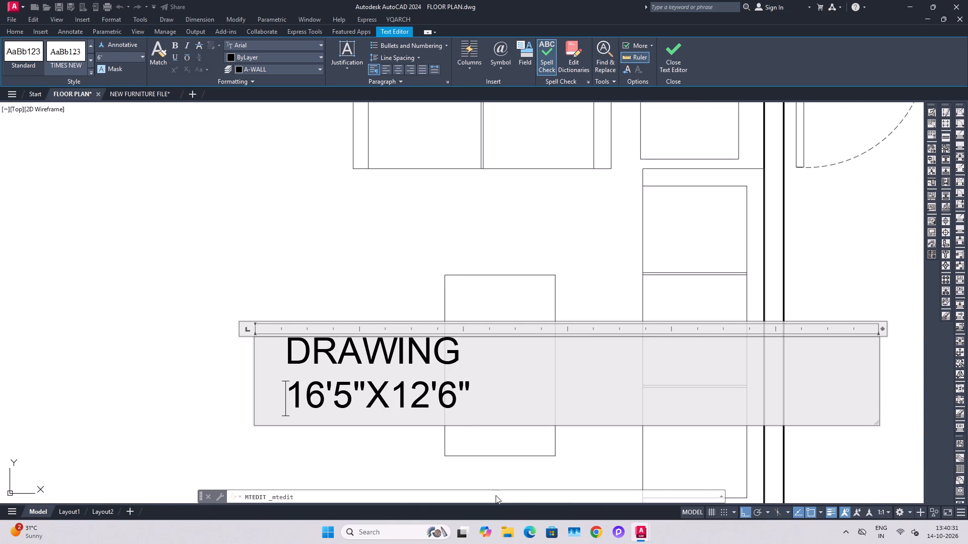
{"action": "left_click", "coordinate": [518, 507]}
Move the DRAWING label slightly left, clear of the coffee table.
{"action": "scroll", "coordinate": [580, 424], "scroll_direction": "down", "scroll_amount": 1}
{"action": "left_click_drag", "start_coordinate": [565, 468], "coordinate": [565, 463]}
{"action": "scroll", "coordinate": [556, 433], "scroll_direction": "down", "scroll_amount": 2}
{"action": "middle_click_drag", "start_coordinate": [551, 427], "coordinate": [581, 388]}
{"action": "scroll", "coordinate": [582, 389], "scroll_direction": "down", "scroll_amount": 2}
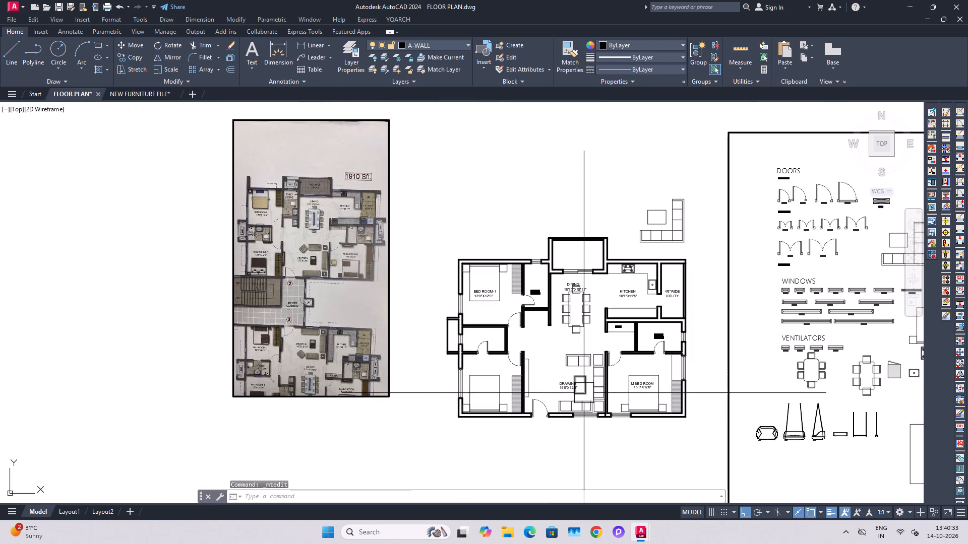
{"action": "scroll", "coordinate": [551, 389], "scroll_direction": "up", "scroll_amount": 3}
{"action": "left_click", "coordinate": [588, 386]}
{"action": "key", "text": "m"}
{"action": "key", "text": "space"}
{"action": "left_click", "coordinate": [589, 419]}
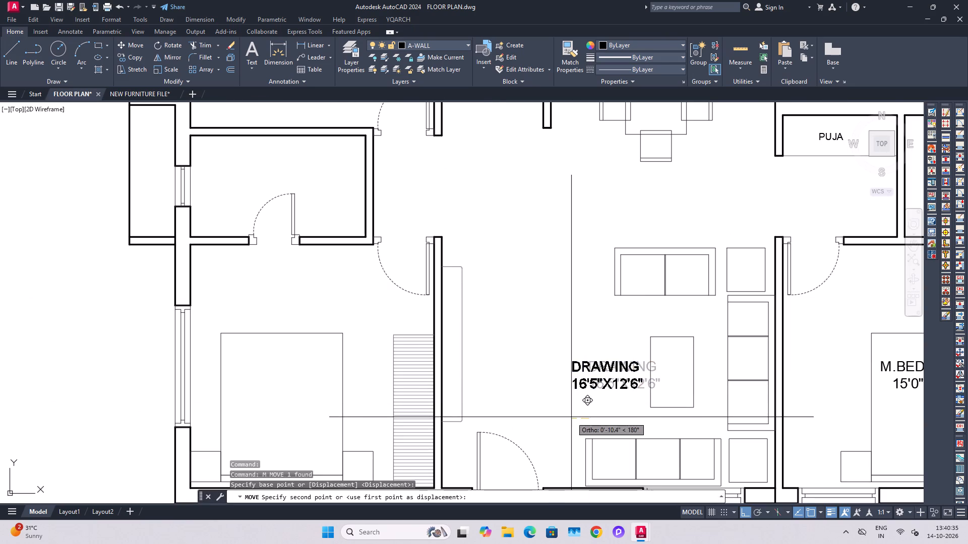
{"action": "left_click", "coordinate": [571, 417]}
Scale the coffee table down slightly from its lower-left corner.
{"action": "left_click", "coordinate": [665, 409]}
{"action": "key", "text": "s"}
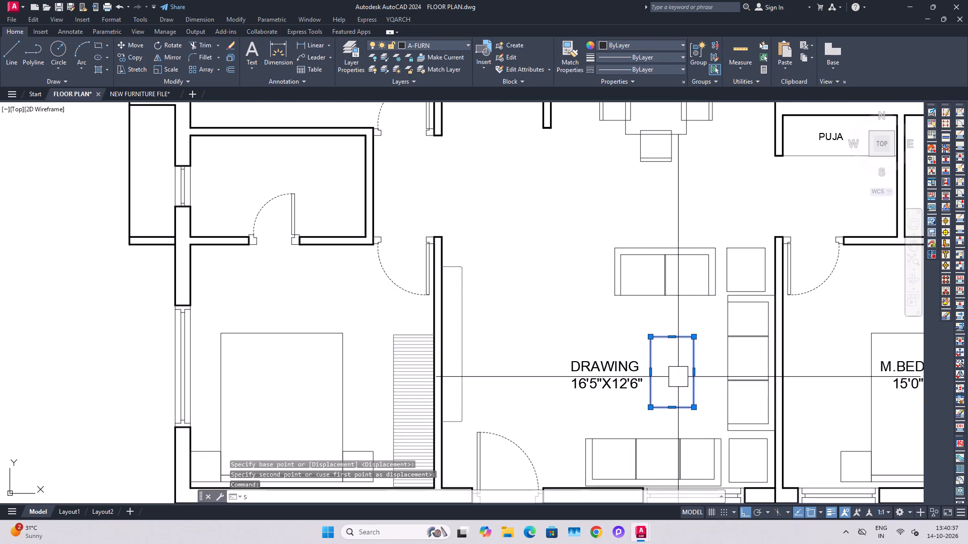
{"action": "key", "text": "c"}
{"action": "key", "text": "space"}
{"action": "left_click", "coordinate": [652, 409]}
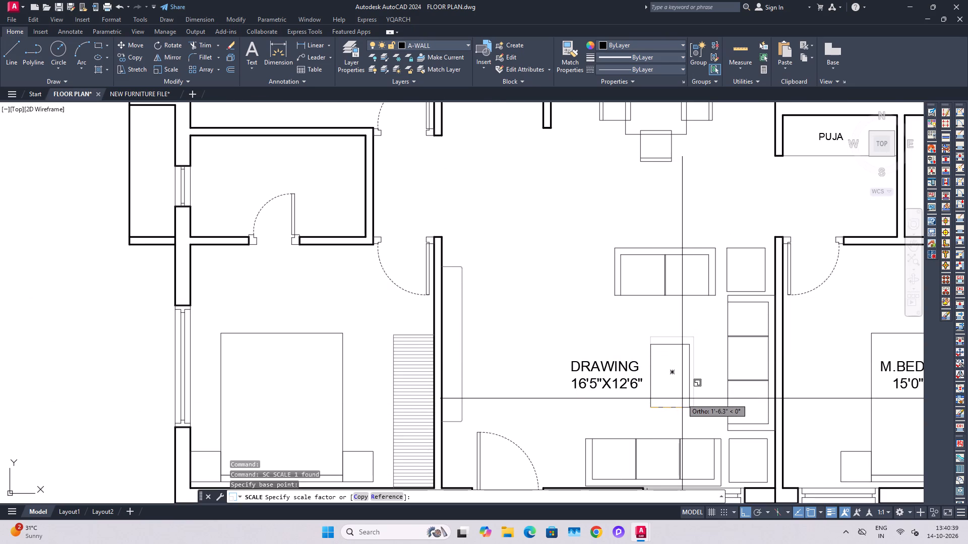
{"action": "left_click", "coordinate": [681, 398]}
Move the coffee table slightly up beside the DRAWING label and save the drawing.
{"action": "left_click", "coordinate": [685, 406]}
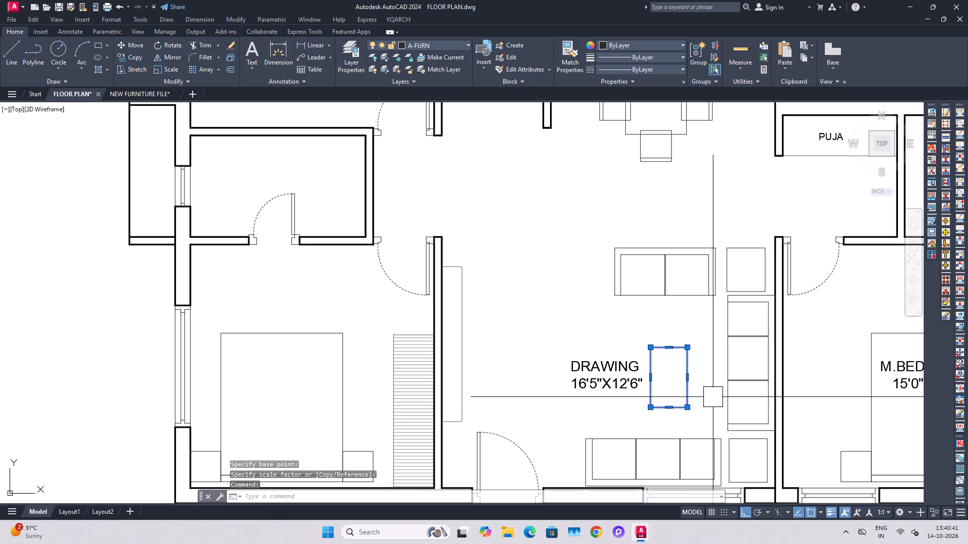
{"action": "key", "text": "m"}
{"action": "key", "text": "space"}
{"action": "left_click", "coordinate": [712, 397]}
{"action": "left_click", "coordinate": [712, 390]}
{"action": "scroll", "coordinate": [628, 358], "scroll_direction": "down", "scroll_amount": 1}
{"action": "key", "text": "ctrl+s"}
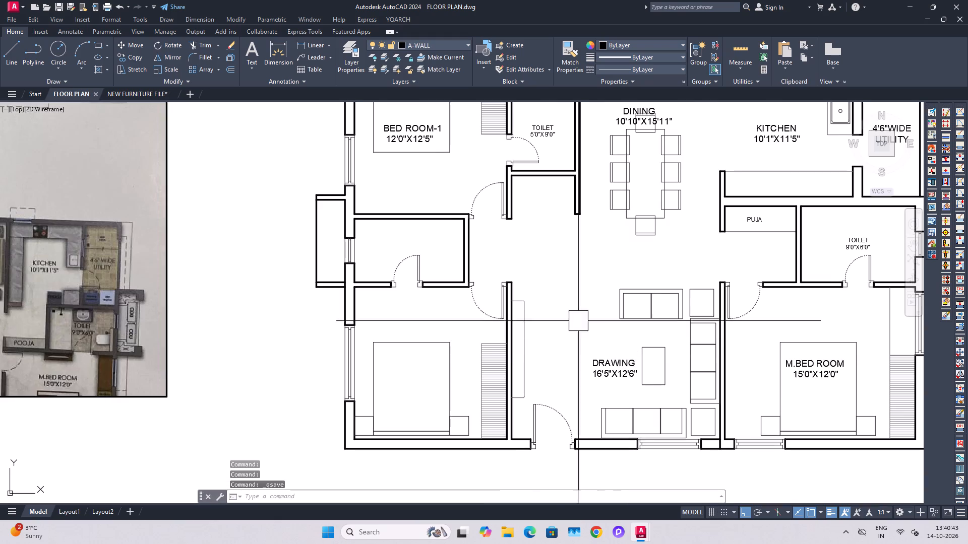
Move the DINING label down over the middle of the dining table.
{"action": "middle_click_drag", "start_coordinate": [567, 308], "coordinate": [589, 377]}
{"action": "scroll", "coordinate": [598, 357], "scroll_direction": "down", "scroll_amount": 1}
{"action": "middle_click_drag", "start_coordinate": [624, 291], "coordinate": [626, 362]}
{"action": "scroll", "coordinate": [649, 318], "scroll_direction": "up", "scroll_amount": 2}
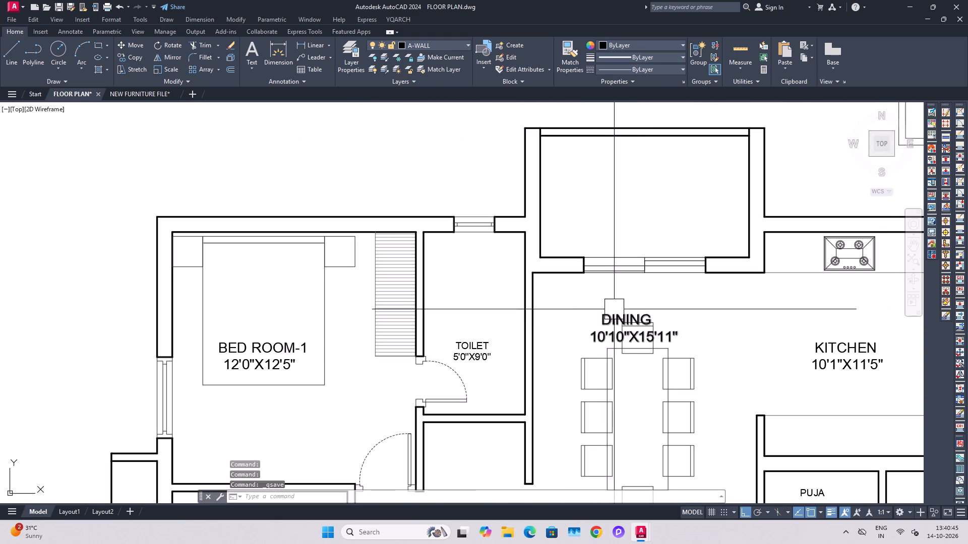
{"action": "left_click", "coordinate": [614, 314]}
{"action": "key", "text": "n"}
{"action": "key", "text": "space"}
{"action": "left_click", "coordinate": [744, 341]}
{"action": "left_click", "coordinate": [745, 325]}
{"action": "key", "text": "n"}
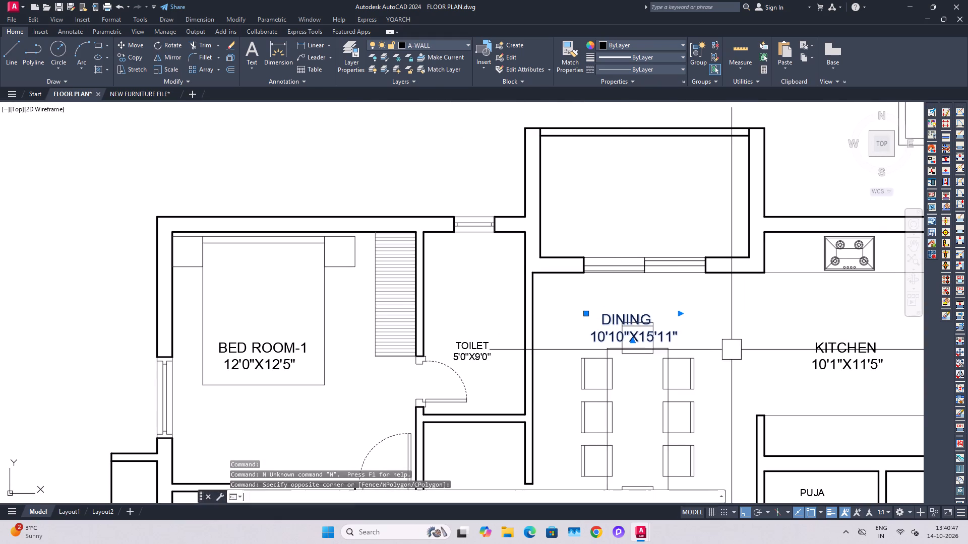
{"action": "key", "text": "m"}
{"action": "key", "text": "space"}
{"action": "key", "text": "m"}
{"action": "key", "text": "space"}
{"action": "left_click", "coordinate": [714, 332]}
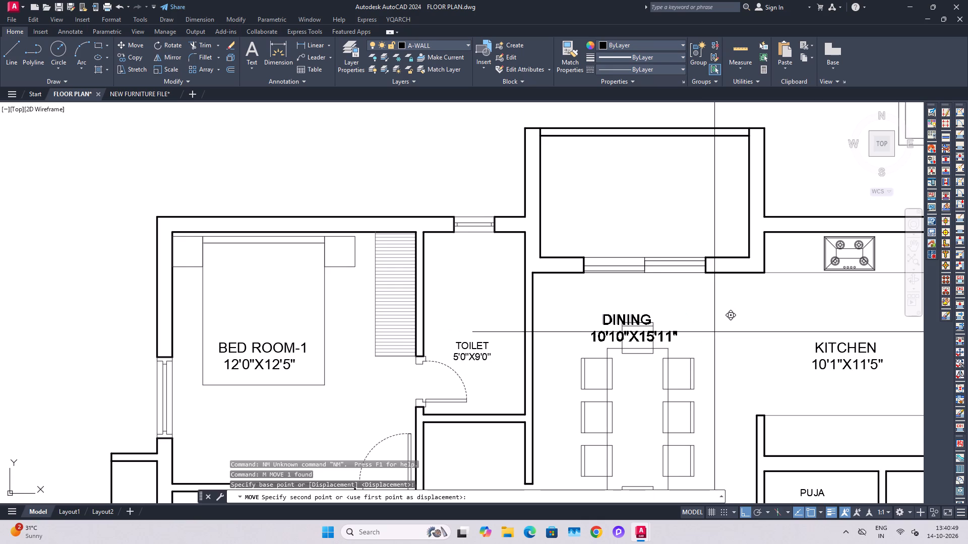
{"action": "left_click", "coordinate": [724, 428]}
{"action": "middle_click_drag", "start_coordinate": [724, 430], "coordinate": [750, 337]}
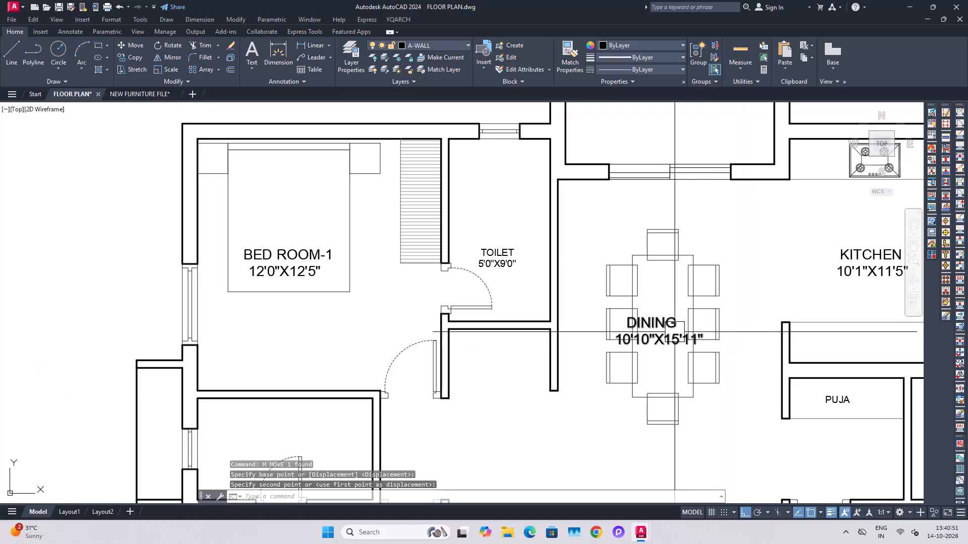
Move the DINING label up into the clear space between the dining table and the sliding opening, and save the drawing.
{"action": "left_click", "coordinate": [673, 332]}
{"action": "middle_click_drag", "start_coordinate": [772, 309], "coordinate": [749, 393]}
{"action": "type", "text": "M"}
{"action": "key", "text": "space"}
{"action": "left_click_drag", "start_coordinate": [746, 395], "coordinate": [749, 389]}
{"action": "left_click", "coordinate": [736, 352]}
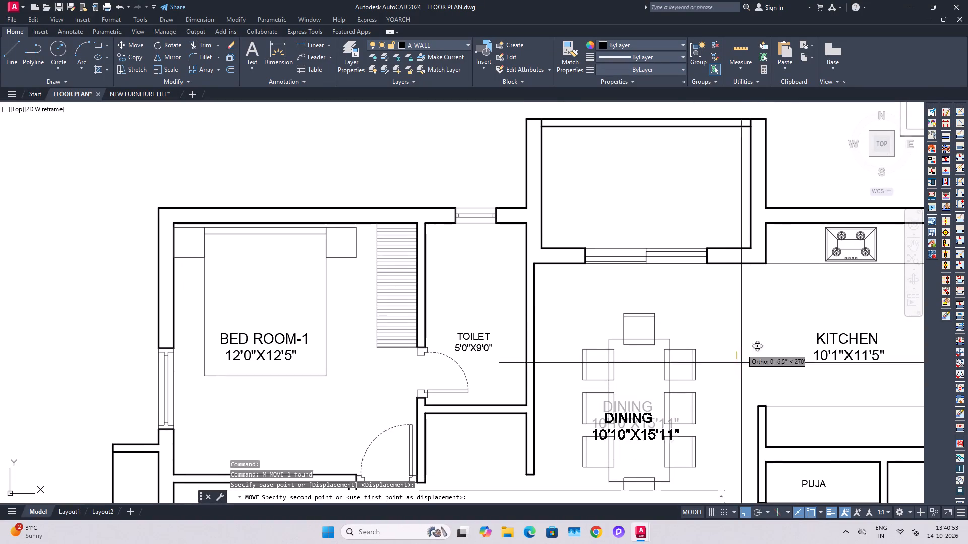
{"action": "middle_click_drag", "start_coordinate": [754, 304], "coordinate": [757, 341]}
{"action": "left_click", "coordinate": [748, 260]}
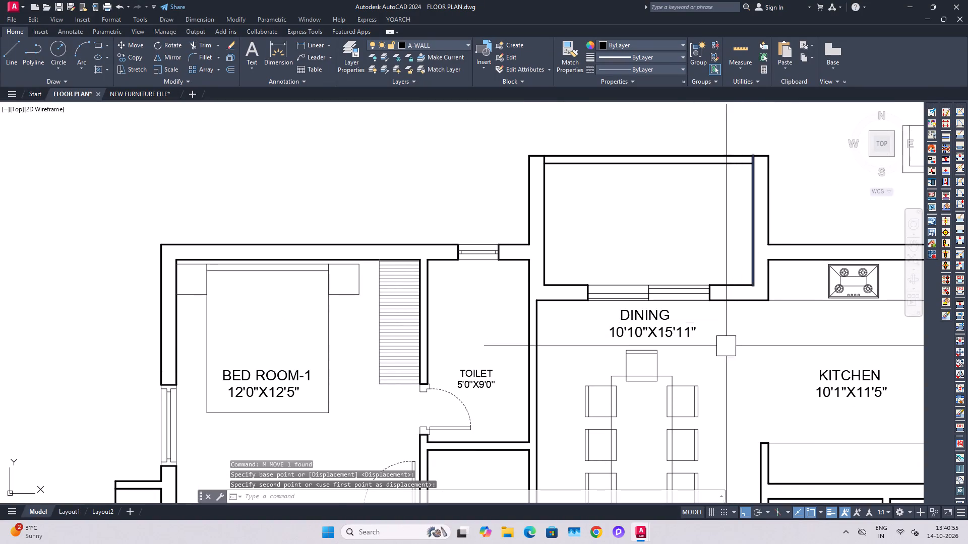
{"action": "middle_click_drag", "start_coordinate": [718, 345], "coordinate": [707, 303]}
{"action": "key", "text": "ctrl+s"}
Copy the BED ROOM-1 label with its size line straight down about 18' onto the lower-left bedroom's bed.
{"action": "scroll", "coordinate": [705, 302], "scroll_direction": "down", "scroll_amount": 2}
{"action": "middle_click_drag", "start_coordinate": [688, 390], "coordinate": [661, 293]}
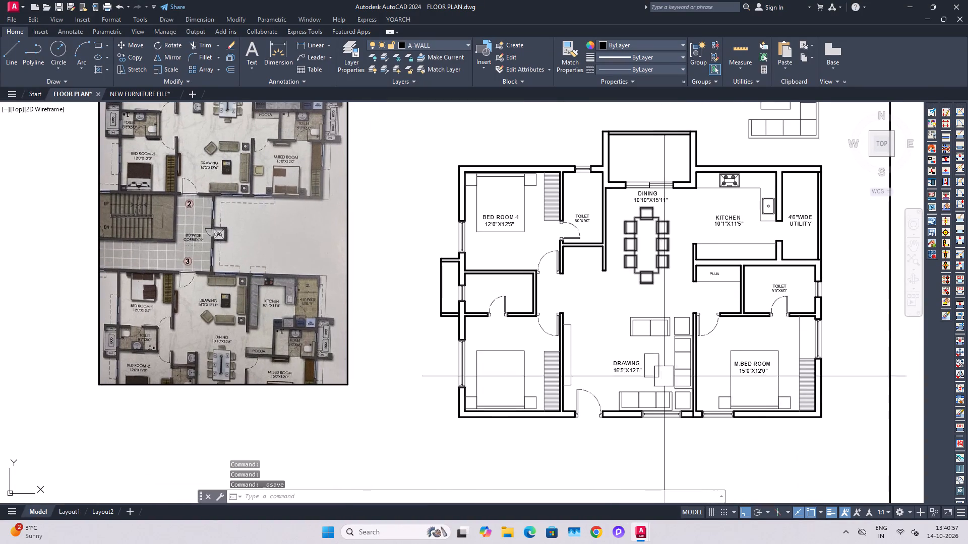
{"action": "middle_click", "coordinate": [664, 377]}
{"action": "left_click", "coordinate": [510, 218]}
{"action": "type", "text": "CO"}
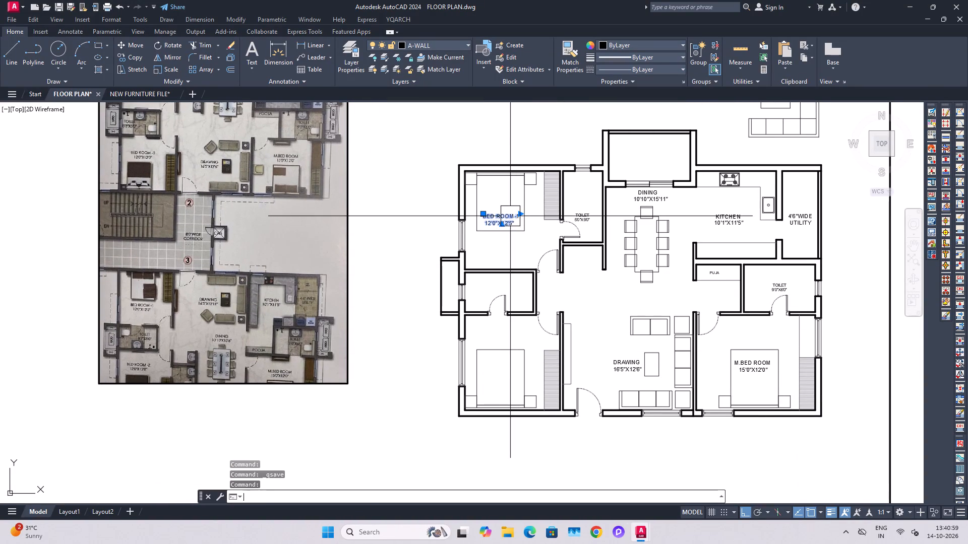
{"action": "key", "text": "space"}
{"action": "left_click", "coordinate": [510, 216]}
{"action": "scroll", "coordinate": [509, 333], "scroll_direction": "up", "scroll_amount": 2}
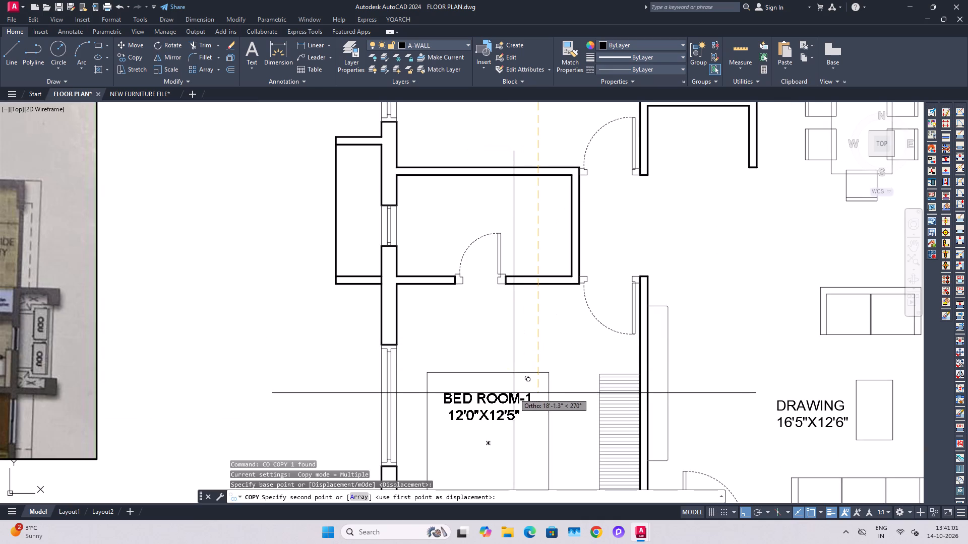
{"action": "left_click", "coordinate": [539, 387]}
{"action": "key", "text": "Escape"}
{"action": "key", "text": "Escape"}
{"action": "middle_click_drag", "start_coordinate": [515, 402], "coordinate": [613, 380]}
{"action": "scroll", "coordinate": [623, 374], "scroll_direction": "down", "scroll_amount": 2}
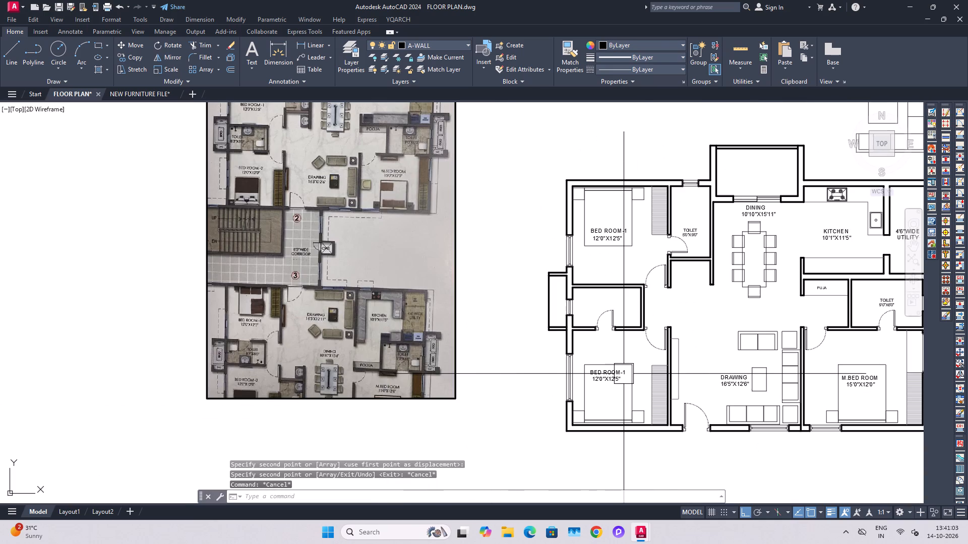
Change the name in the copied label on the lower-left bedroom's bed to BED ROOM-2.
{"action": "scroll", "coordinate": [616, 373], "scroll_direction": "up", "scroll_amount": 3}
{"action": "double_click", "coordinate": [622, 377]}
{"action": "left_click_drag", "start_coordinate": [654, 373], "coordinate": [650, 374]}
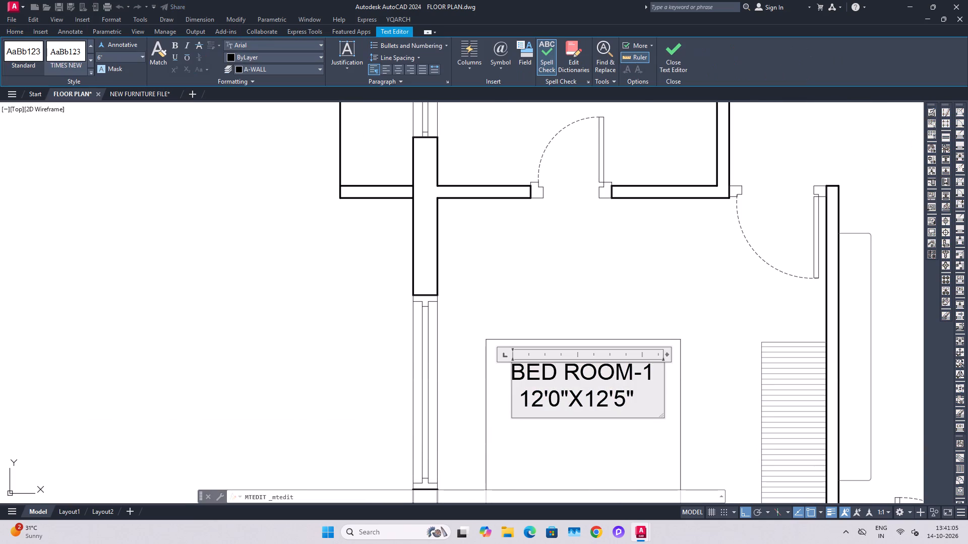
{"action": "left_click_drag", "start_coordinate": [650, 374], "coordinate": [648, 375]}
{"action": "key", "text": "2"}
{"action": "left_click", "coordinate": [663, 305]}
Change the size line of the BED ROOM-2 label to 12'0"X12'0".
{"action": "scroll", "coordinate": [656, 312], "scroll_direction": "down", "scroll_amount": 2}
{"action": "middle_click_drag", "start_coordinate": [312, 314], "coordinate": [482, 437]}
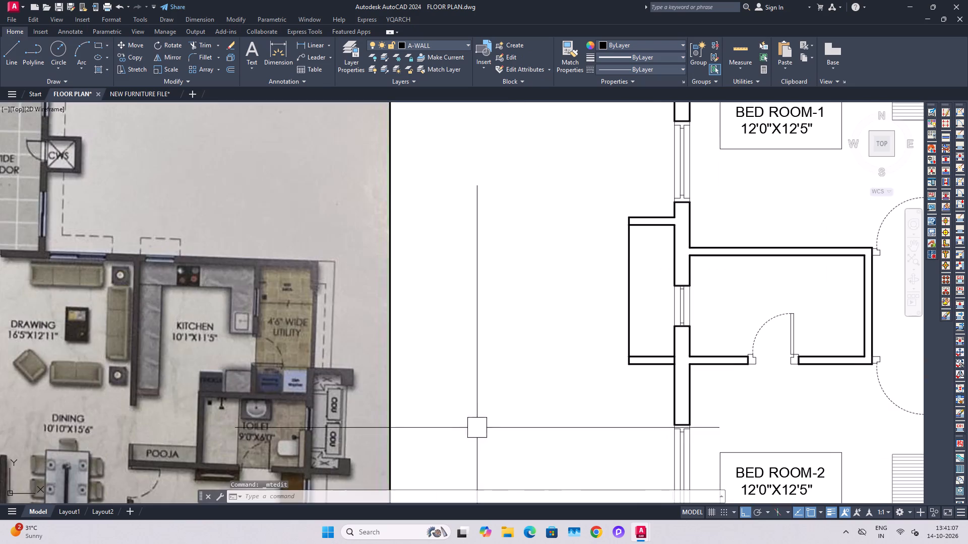
{"action": "scroll", "coordinate": [513, 425], "scroll_direction": "down", "scroll_amount": 1}
{"action": "middle_click_drag", "start_coordinate": [728, 452], "coordinate": [554, 262]}
{"action": "scroll", "coordinate": [543, 302], "scroll_direction": "up", "scroll_amount": 2}
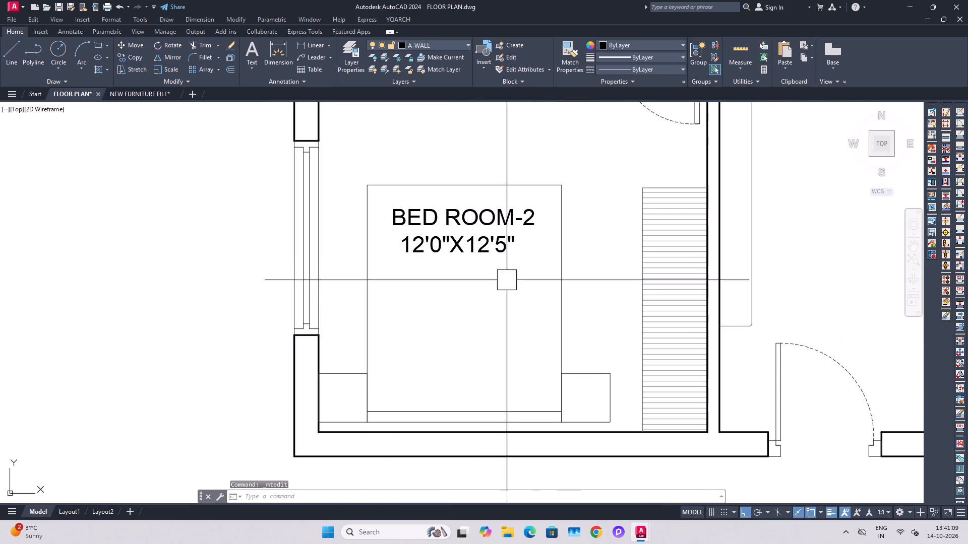
{"action": "double_click", "coordinate": [489, 262]}
{"action": "left_click_drag", "start_coordinate": [509, 244], "coordinate": [496, 251]}
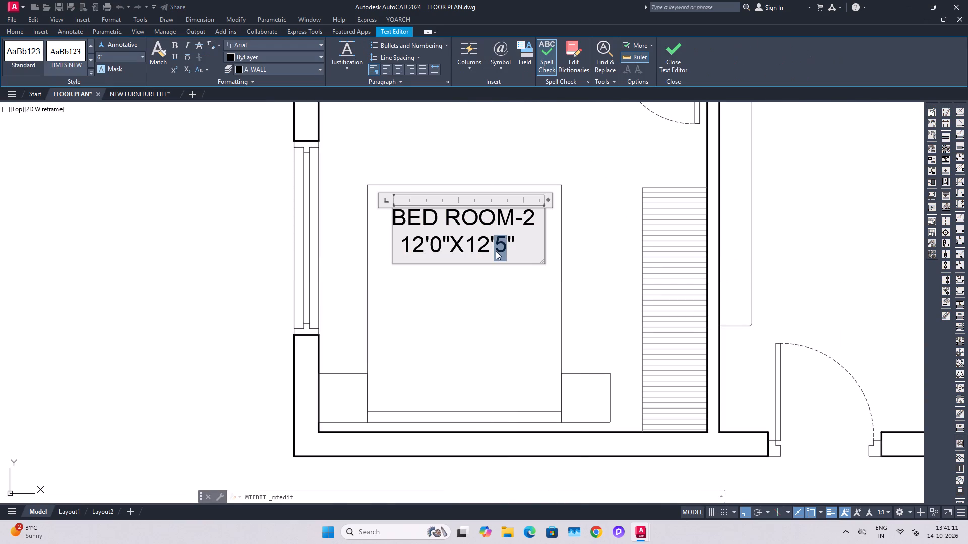
{"action": "key", "text": "0"}
{"action": "left_click", "coordinate": [580, 360]}
Copy the 5'0"X9'0" TOILET label into the small room between BED ROOM-1 and BED ROOM-2, and save the drawing.
{"action": "scroll", "coordinate": [582, 357], "scroll_direction": "down", "scroll_amount": 3}
{"action": "middle_click_drag", "start_coordinate": [573, 295], "coordinate": [577, 365]}
{"action": "scroll", "coordinate": [570, 371], "scroll_direction": "up", "scroll_amount": 1}
{"action": "middle_click_drag", "start_coordinate": [544, 251], "coordinate": [544, 342]}
{"action": "scroll", "coordinate": [714, 279], "scroll_direction": "up", "scroll_amount": 1}
{"action": "left_click", "coordinate": [689, 270]}
{"action": "left_click", "coordinate": [676, 271]}
{"action": "key", "text": "c"}
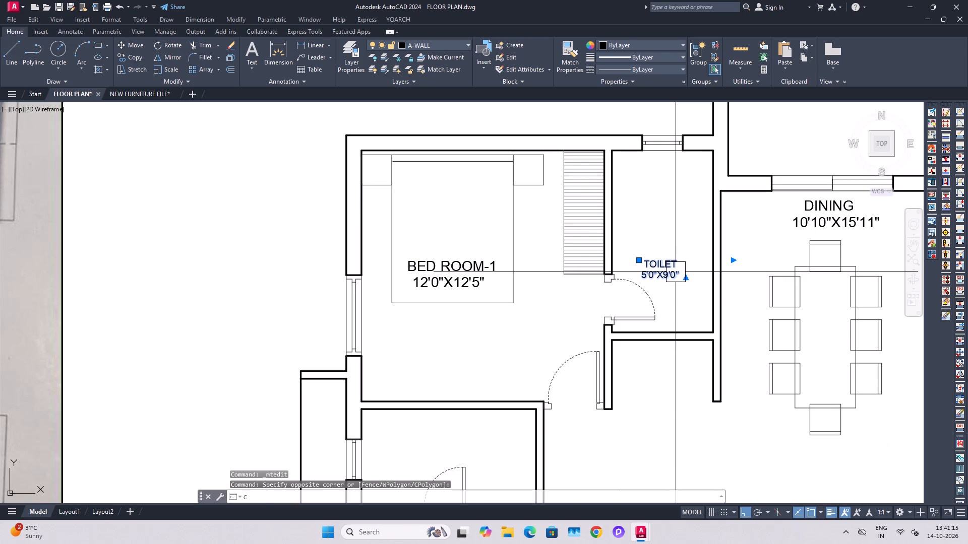
{"action": "key", "text": "o"}
{"action": "key", "text": "space"}
{"action": "left_click", "coordinate": [676, 274]}
{"action": "middle_click_drag", "start_coordinate": [665, 339], "coordinate": [734, 212]}
{"action": "left_click", "coordinate": [520, 343]}
{"action": "key", "text": "Escape"}
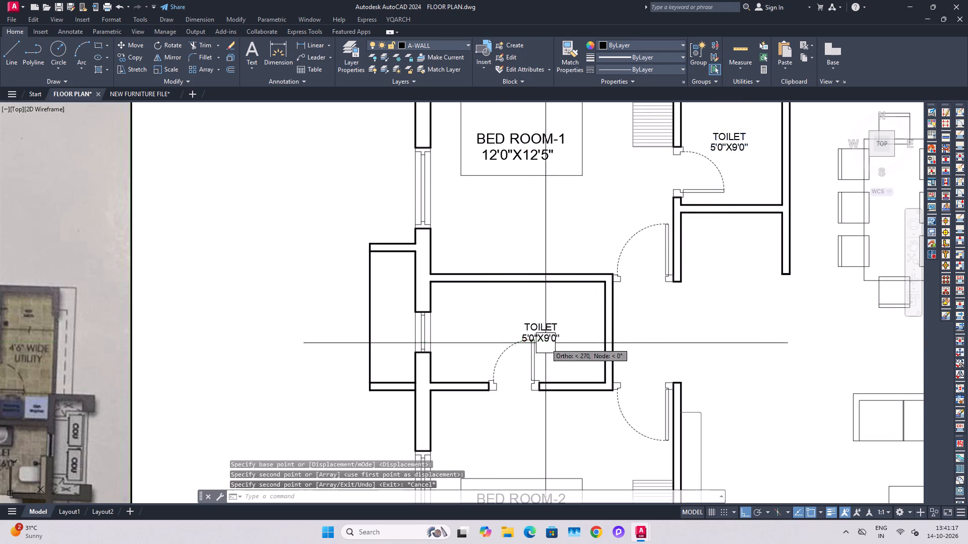
{"action": "key", "text": "Escape"}
{"action": "key", "text": "ctrl+s"}
Using the reference image, change the size line of the copied TOILET label between the bedrooms to 8'3"X5'0".
{"action": "scroll", "coordinate": [560, 336], "scroll_direction": "down", "scroll_amount": 2}
{"action": "middle_click_drag", "start_coordinate": [310, 292], "coordinate": [381, 336]}
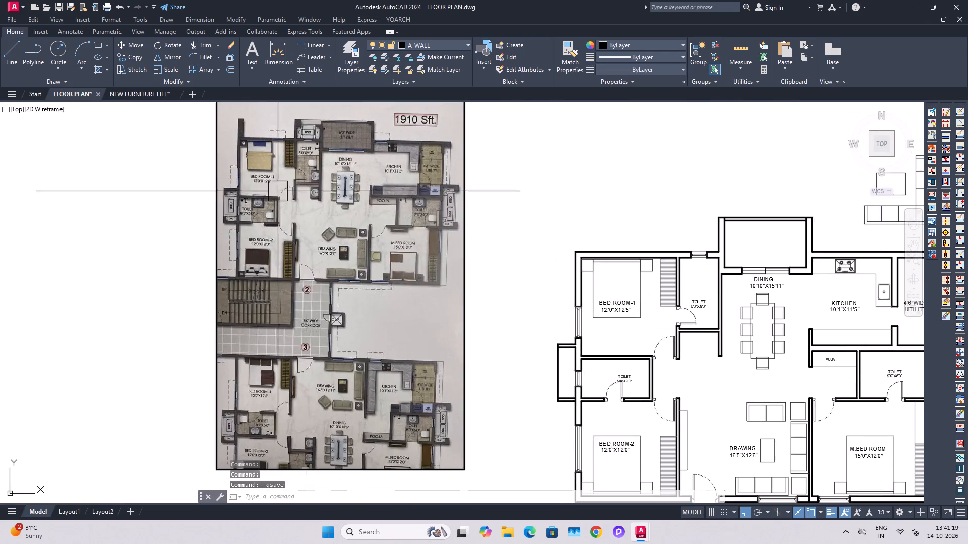
{"action": "scroll", "coordinate": [278, 185], "scroll_direction": "up", "scroll_amount": 2}
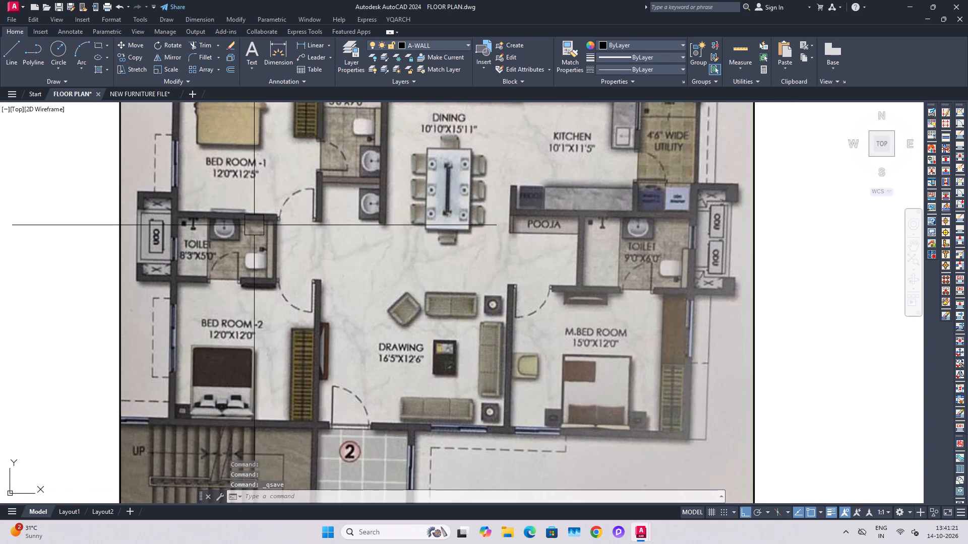
{"action": "scroll", "coordinate": [252, 228], "scroll_direction": "down", "scroll_amount": 1}
{"action": "scroll", "coordinate": [226, 230], "scroll_direction": "up", "scroll_amount": 2}
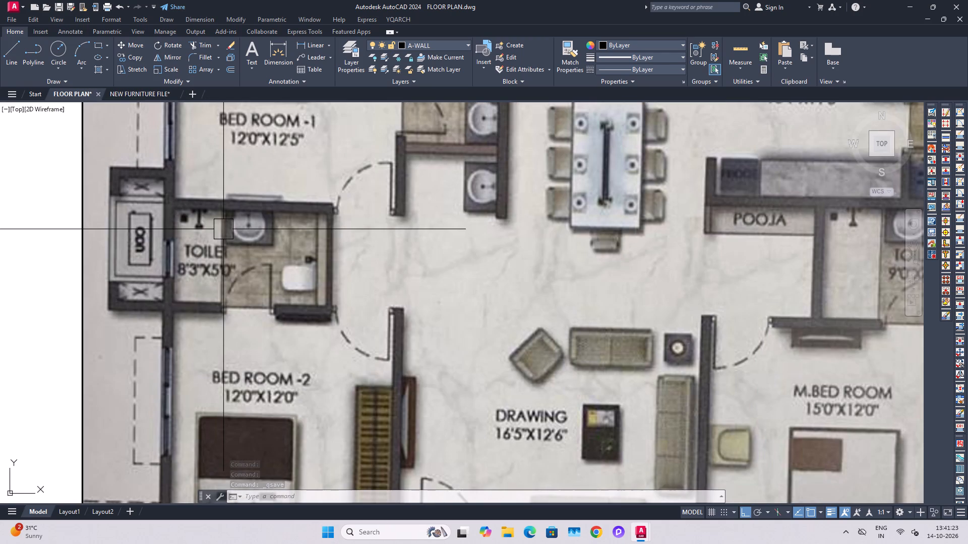
{"action": "scroll", "coordinate": [221, 229], "scroll_direction": "down", "scroll_amount": 3}
{"action": "middle_click_drag", "start_coordinate": [591, 387], "coordinate": [497, 319]}
{"action": "scroll", "coordinate": [495, 337], "scroll_direction": "up", "scroll_amount": 2}
{"action": "double_click", "coordinate": [519, 333]}
{"action": "scroll", "coordinate": [503, 342], "scroll_direction": "up", "scroll_amount": 2}
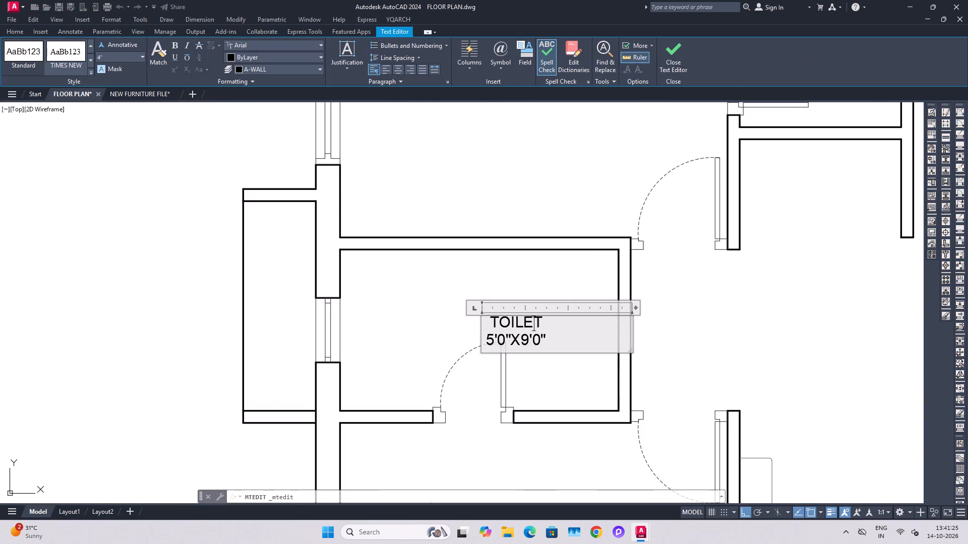
{"action": "left_click_drag", "start_coordinate": [490, 342], "coordinate": [483, 342]}
{"action": "left_click_drag", "start_coordinate": [498, 338], "coordinate": [487, 344]}
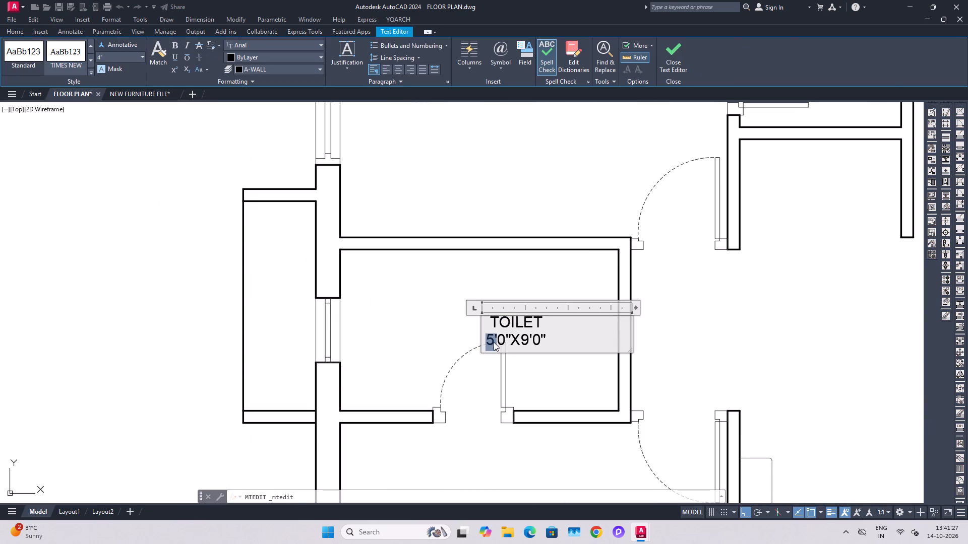
{"action": "left_click", "coordinate": [494, 342]}
{"action": "key", "text": "BackSpace"}
{"action": "key", "text": "8"}
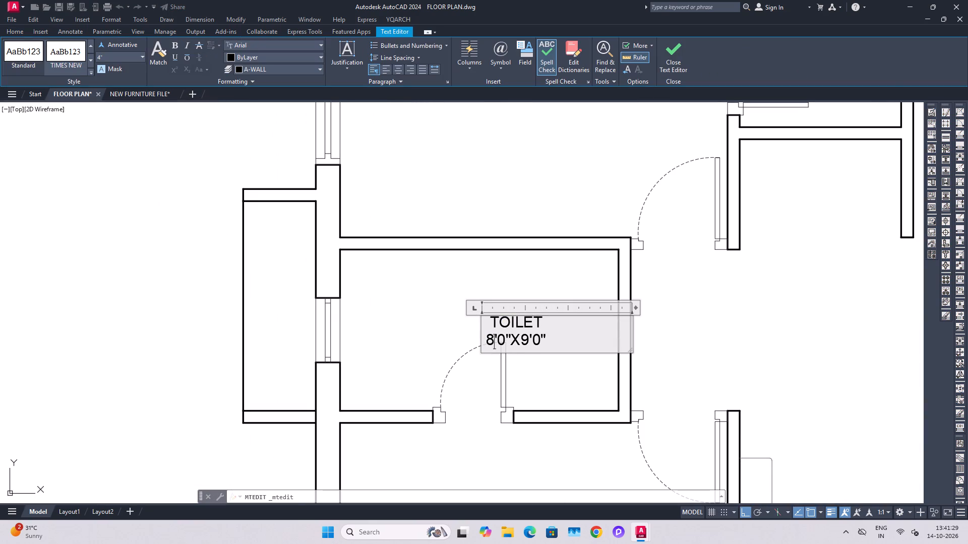
{"action": "left_click", "coordinate": [504, 342]}
{"action": "key", "text": "3"}
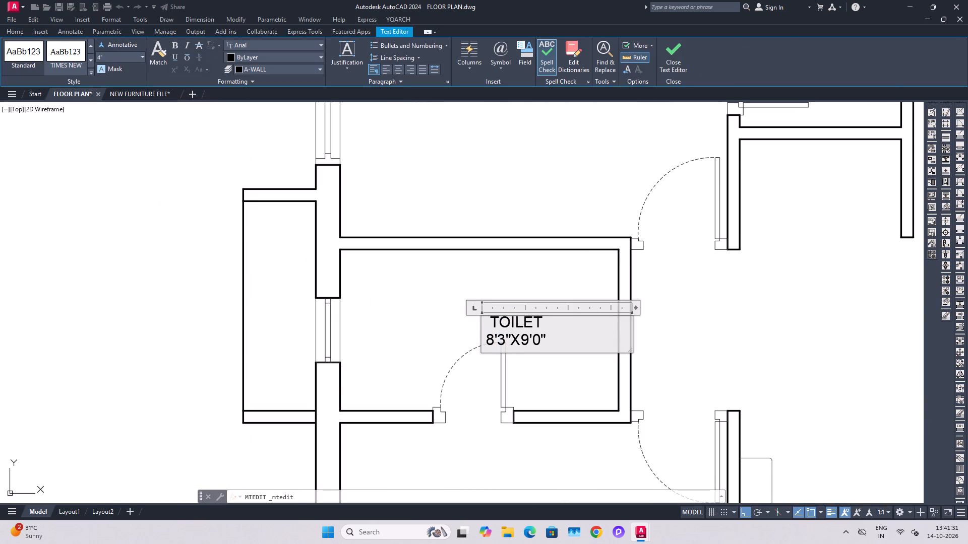
{"action": "left_click", "coordinate": [527, 343]}
{"action": "key", "text": "5"}
{"action": "scroll", "coordinate": [549, 356], "scroll_direction": "down", "scroll_amount": 3}
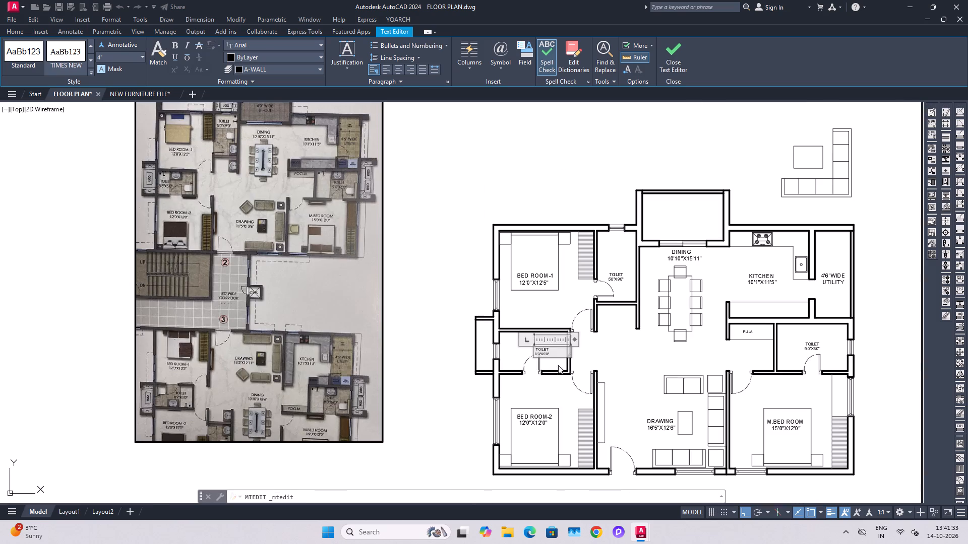
{"action": "left_click", "coordinate": [565, 377]}
{"action": "scroll", "coordinate": [556, 359], "scroll_direction": "up", "scroll_amount": 2}
{"action": "key", "text": "Escape"}
{"action": "key", "text": "Escape"}
Measure the clear width of the toilet between the bedrooms with a temporary linear dimension, and delete the dimension.
{"action": "left_click", "coordinate": [312, 49]}
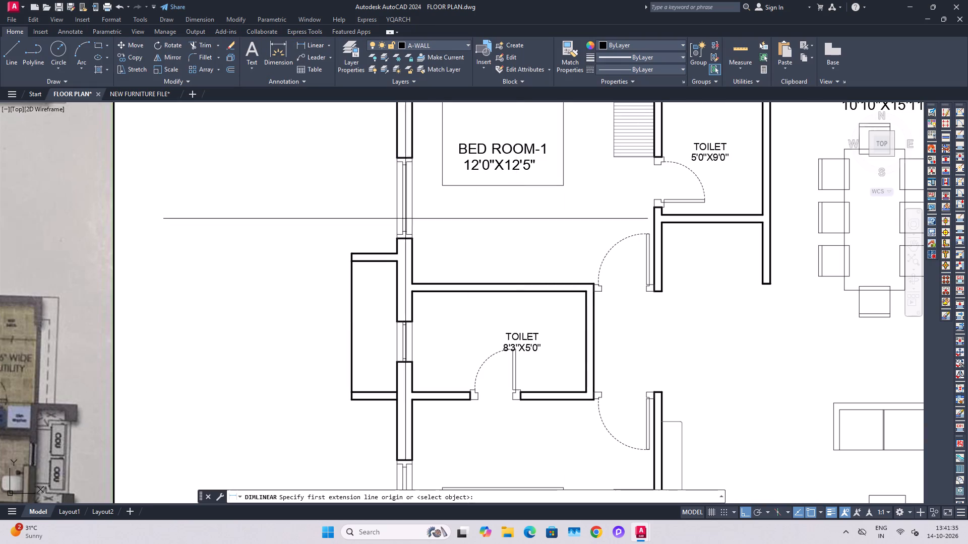
{"action": "left_click_drag", "start_coordinate": [415, 306], "coordinate": [421, 306]}
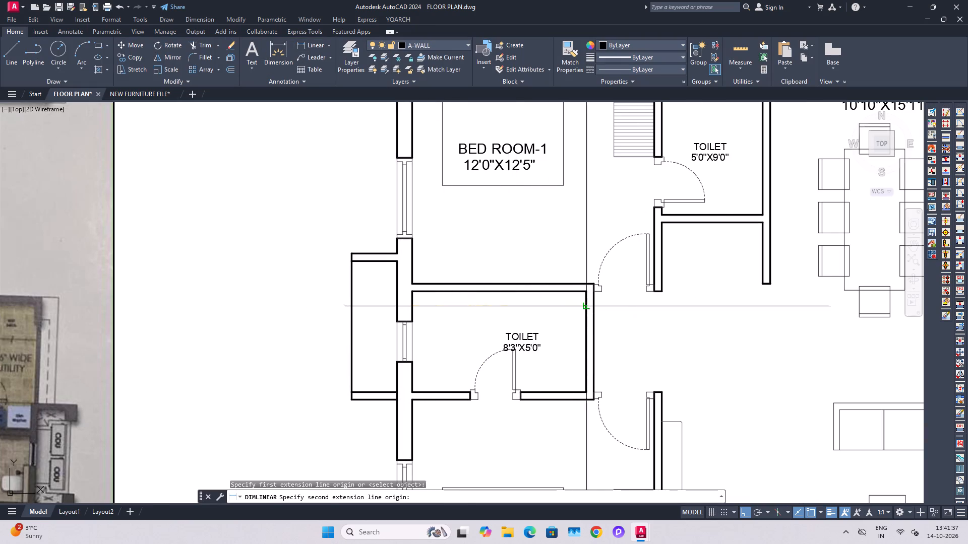
{"action": "left_click", "coordinate": [591, 304]}
{"action": "left_click", "coordinate": [581, 310]}
{"action": "left_click", "coordinate": [568, 310]}
{"action": "scroll", "coordinate": [590, 305], "scroll_direction": "up", "scroll_amount": 2}
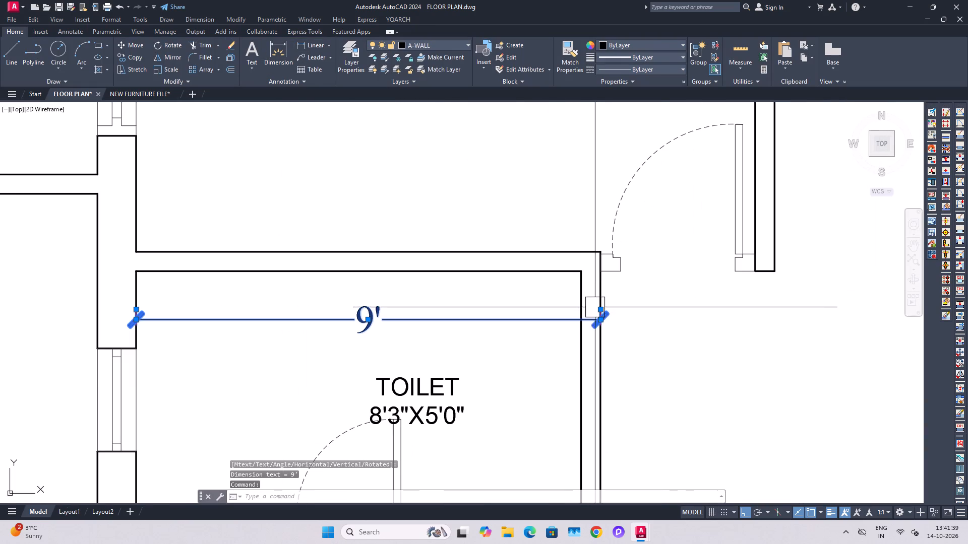
{"action": "left_click", "coordinate": [599, 310]}
{"action": "left_click", "coordinate": [581, 310]}
{"action": "key", "text": "Escape"}
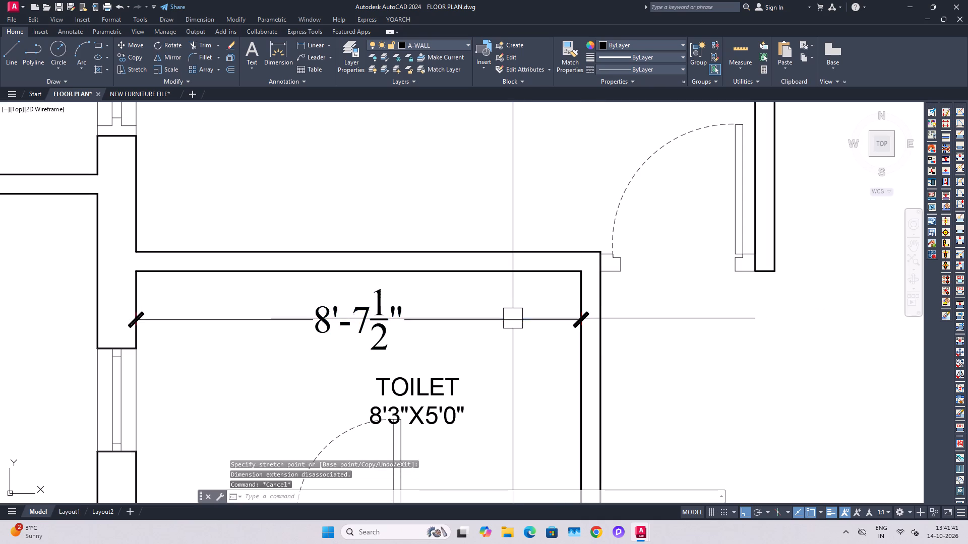
{"action": "left_click", "coordinate": [513, 318]}
{"action": "key", "text": "Delete"}
Move the 8'3"X5'0" TOILET label slightly left within its room, and save the drawing.
{"action": "left_click", "coordinate": [452, 382]}
{"action": "scroll", "coordinate": [453, 377], "scroll_direction": "down", "scroll_amount": 2}
{"action": "key", "text": "m"}
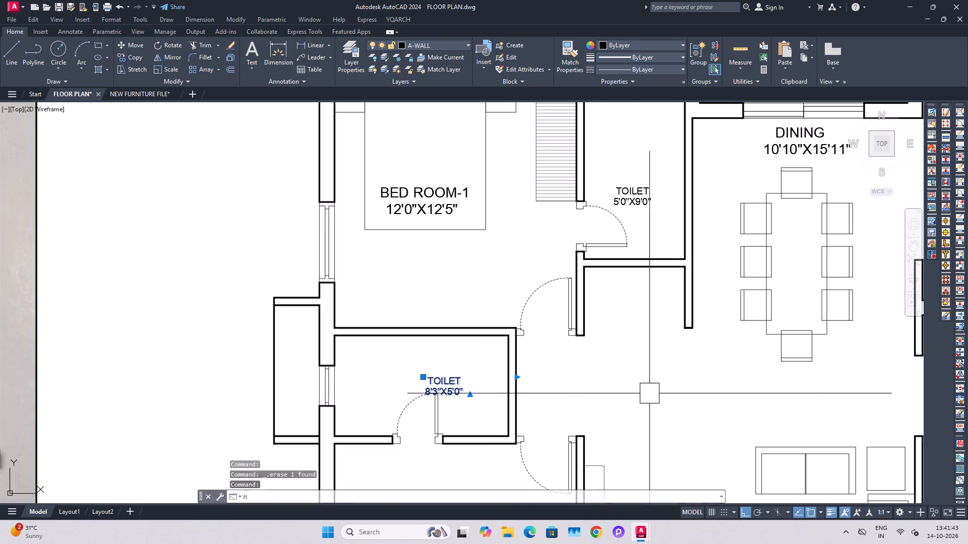
{"action": "key", "text": "space"}
{"action": "left_click", "coordinate": [669, 394]}
{"action": "left_click", "coordinate": [632, 392]}
{"action": "middle_click_drag", "start_coordinate": [398, 403], "coordinate": [422, 381]}
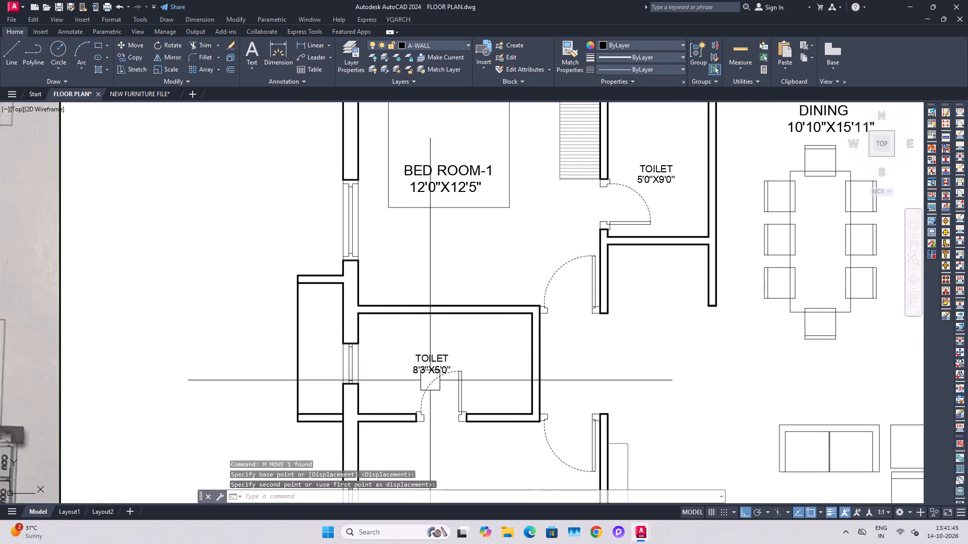
{"action": "key", "text": "ctrl+s"}
Offset the inner face of the recess's right wall below the 5'0"X9'0" toilet by 1'6" into the recess.
{"action": "scroll", "coordinate": [431, 378], "scroll_direction": "down", "scroll_amount": 2}
{"action": "middle_click_drag", "start_coordinate": [598, 373], "coordinate": [584, 360]}
{"action": "middle_click_drag", "start_coordinate": [667, 283], "coordinate": [636, 308]}
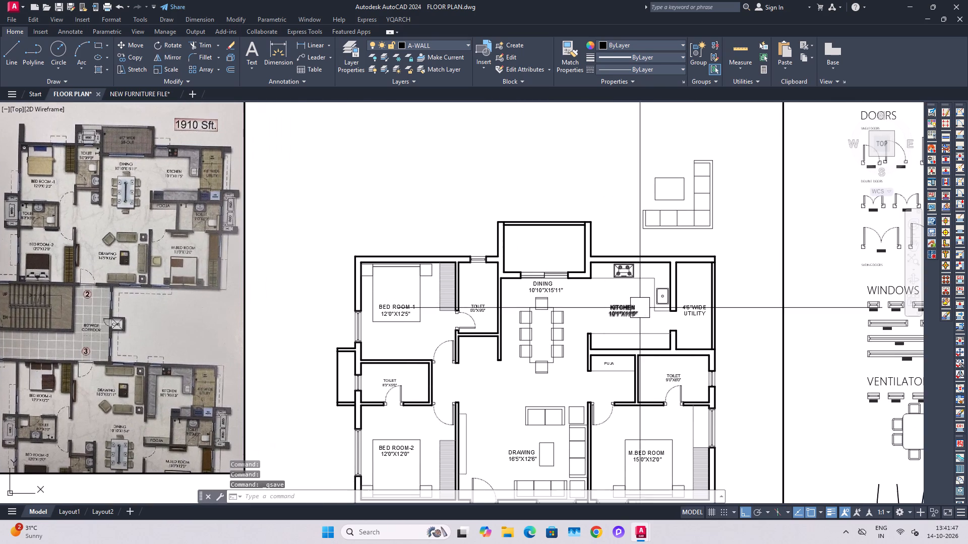
{"action": "scroll", "coordinate": [503, 348], "scroll_direction": "up", "scroll_amount": 2}
{"action": "middle_click_drag", "start_coordinate": [496, 355], "coordinate": [517, 378]}
{"action": "key", "text": "o"}
{"action": "key", "text": "space"}
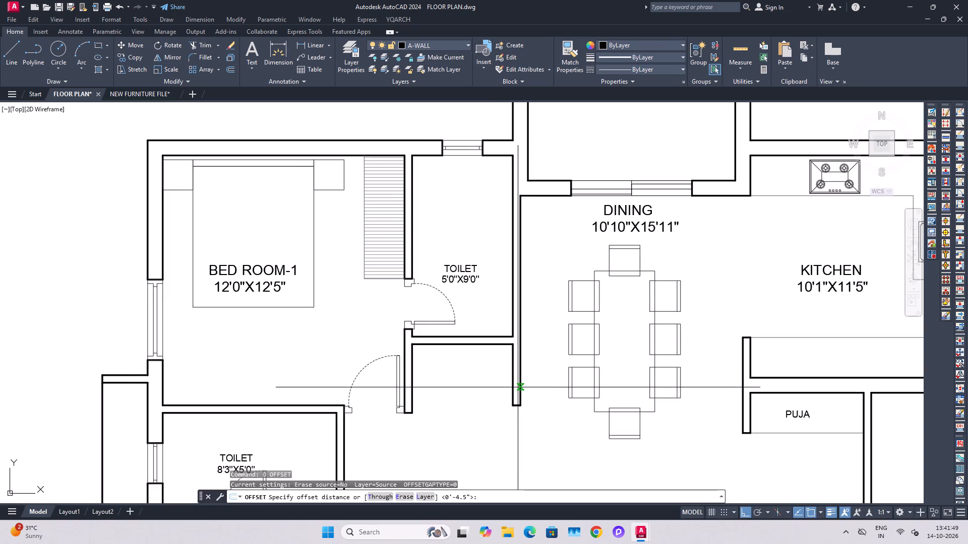
{"action": "type", "text": "1'6\""}
{"action": "key", "text": "Return"}
{"action": "scroll", "coordinate": [527, 402], "scroll_direction": "up", "scroll_amount": 1}
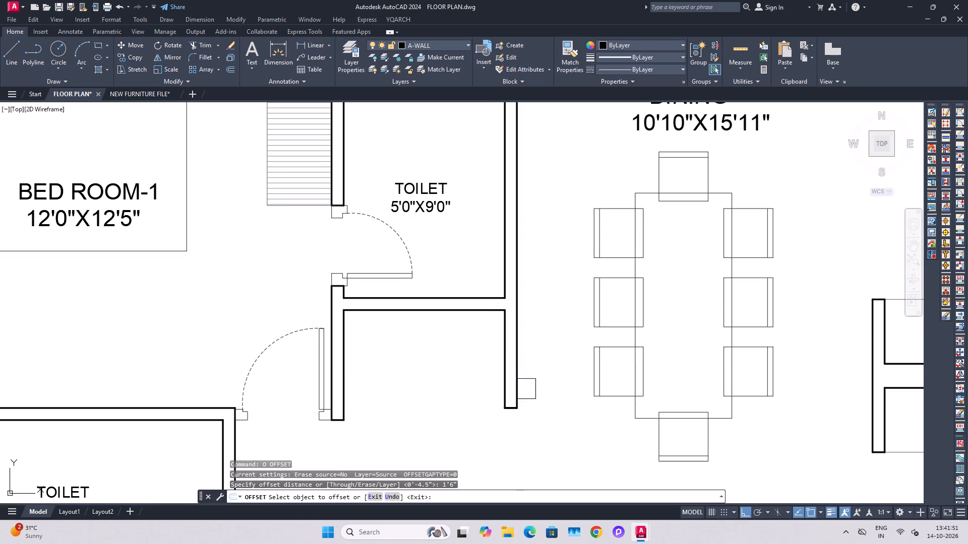
{"action": "left_click_drag", "start_coordinate": [503, 363], "coordinate": [498, 362]}
{"action": "left_click", "coordinate": [492, 359]}
{"action": "key", "text": "Escape"}
{"action": "key", "text": "Escape"}
Draw a line from the offset line's lower end to the wall, closing the washbasin counter.
{"action": "key", "text": "k"}
{"action": "key", "text": "space"}
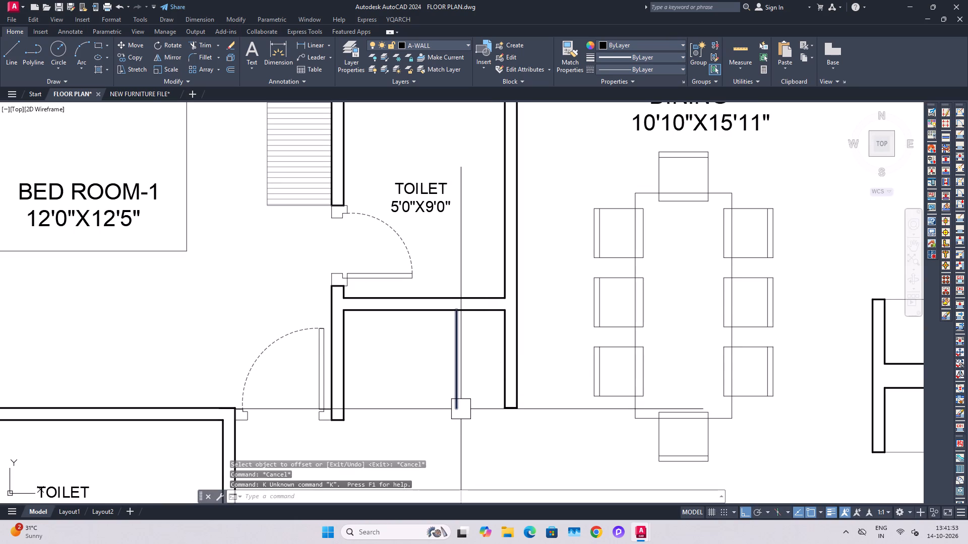
{"action": "key", "text": "l"}
{"action": "key", "text": "space"}
{"action": "left_click", "coordinate": [459, 412]}
{"action": "left_click", "coordinate": [502, 409]}
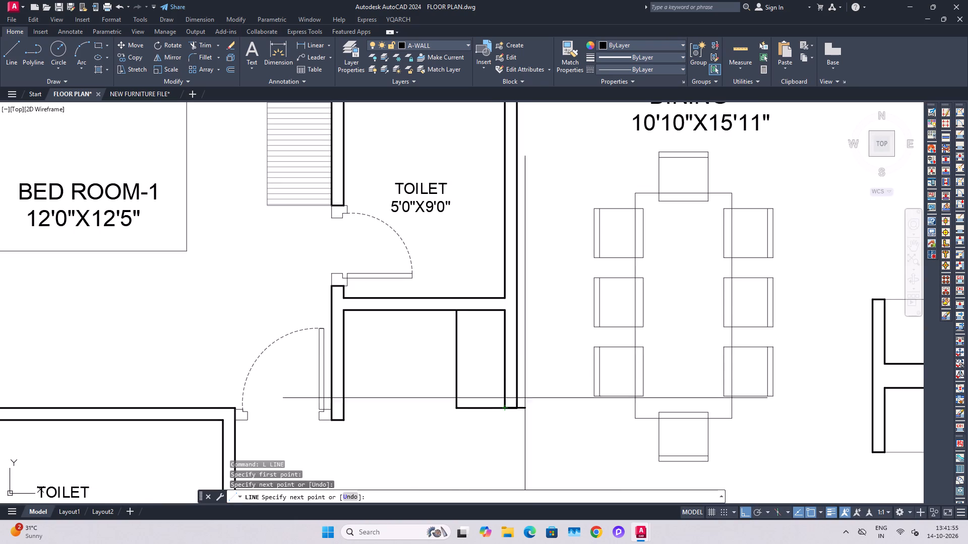
{"action": "key", "text": "Escape"}
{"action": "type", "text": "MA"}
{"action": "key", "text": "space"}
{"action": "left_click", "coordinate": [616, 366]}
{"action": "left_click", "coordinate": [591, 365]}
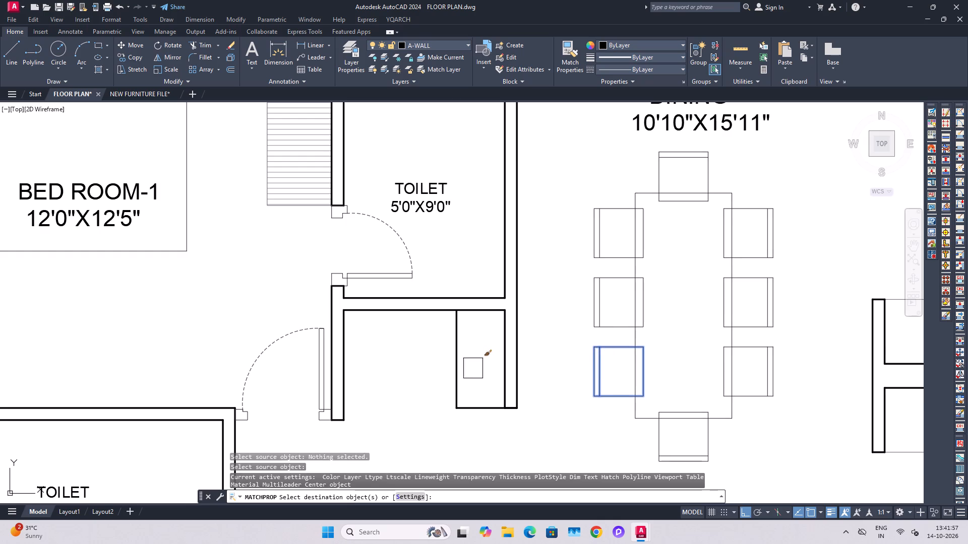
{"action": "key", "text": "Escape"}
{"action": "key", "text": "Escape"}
Match the two new counter lines to the thin-line properties of existing linework.
{"action": "scroll", "coordinate": [512, 334], "scroll_direction": "down", "scroll_amount": 2}
{"action": "key", "text": "m"}
{"action": "key", "text": "a"}
{"action": "key", "text": "space"}
{"action": "left_click", "coordinate": [585, 436]}
{"action": "scroll", "coordinate": [489, 330], "scroll_direction": "up", "scroll_amount": 2}
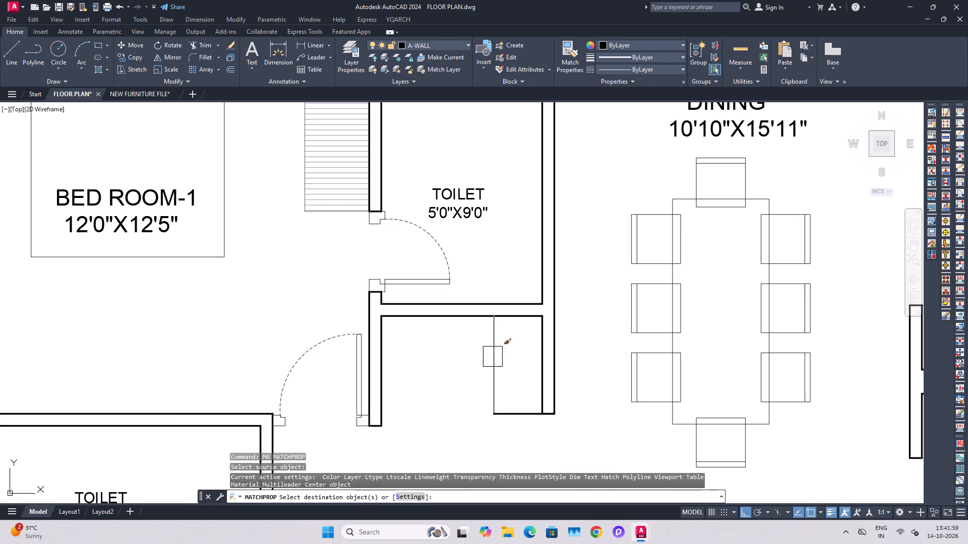
{"action": "left_click", "coordinate": [495, 359]}
{"action": "left_click", "coordinate": [509, 410]}
{"action": "key", "text": "Escape"}
Copy the kitchen sink onto the new counter in the recess below the 5'0"X9'0" toilet.
{"action": "scroll", "coordinate": [505, 399], "scroll_direction": "down", "scroll_amount": 2}
{"action": "middle_click_drag", "start_coordinate": [790, 389], "coordinate": [772, 377]}
{"action": "scroll", "coordinate": [770, 305], "scroll_direction": "up", "scroll_amount": 1}
{"action": "left_click", "coordinate": [767, 296]}
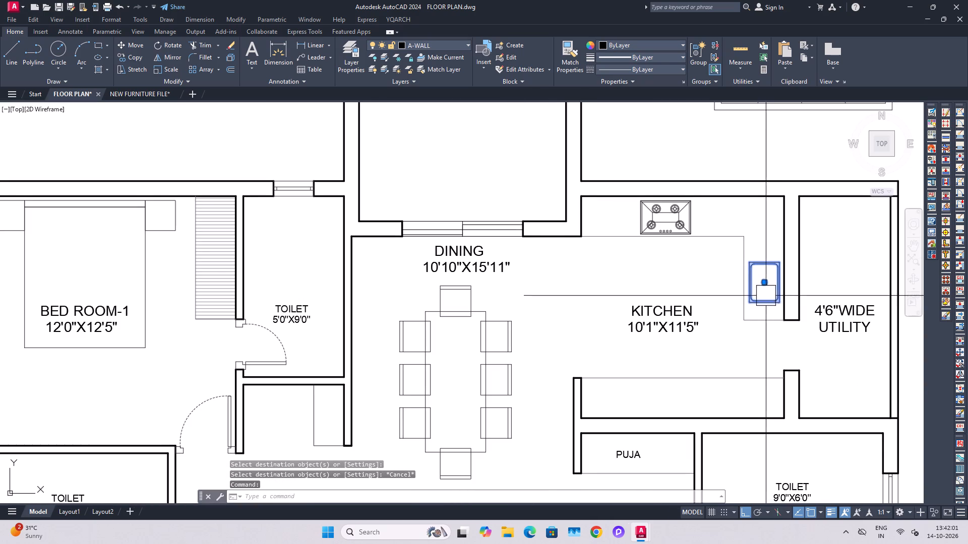
{"action": "key", "text": "c"}
{"action": "key", "text": "o"}
{"action": "key", "text": "space"}
{"action": "left_click", "coordinate": [781, 301]}
{"action": "scroll", "coordinate": [770, 315], "scroll_direction": "down", "scroll_amount": 1}
{"action": "middle_click_drag", "start_coordinate": [676, 335], "coordinate": [711, 307]}
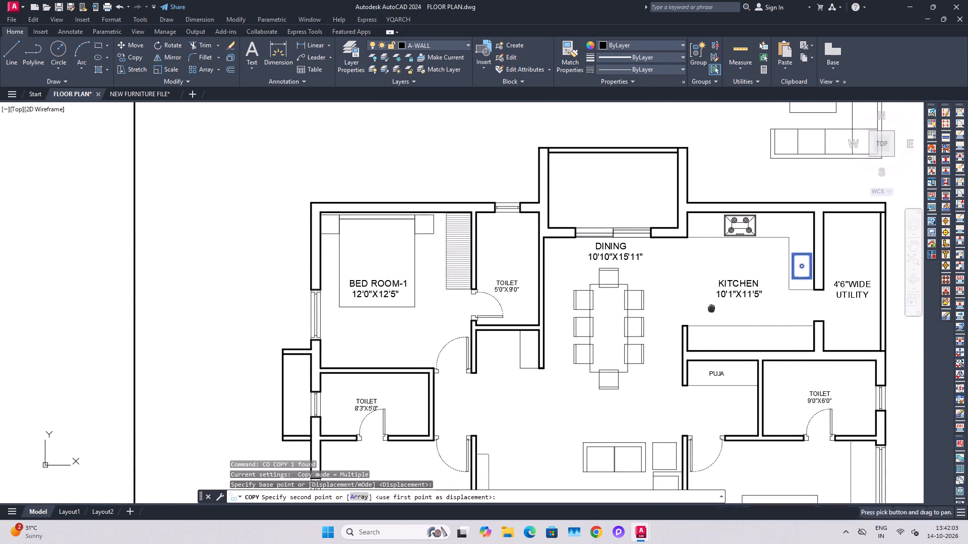
{"action": "scroll", "coordinate": [554, 365], "scroll_direction": "up", "scroll_amount": 2}
{"action": "left_click", "coordinate": [519, 368]}
{"action": "key", "text": "Escape"}
Move the copied sink right against the wall and slightly up from the counter's lower edge.
{"action": "left_click", "coordinate": [510, 339]}
{"action": "key", "text": "m"}
{"action": "key", "text": "space"}
{"action": "left_click", "coordinate": [533, 422]}
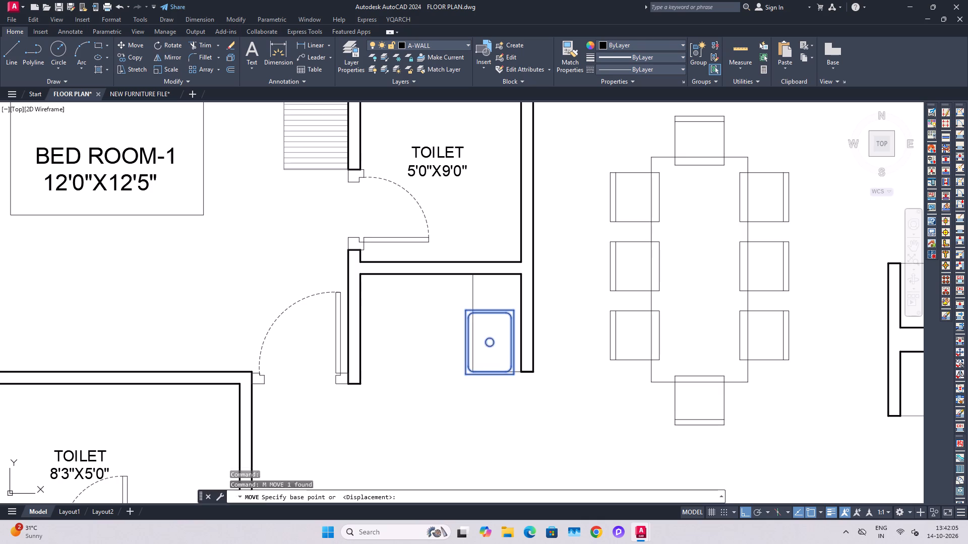
{"action": "left_click", "coordinate": [541, 422]}
{"action": "scroll", "coordinate": [497, 326], "scroll_direction": "up", "scroll_amount": 2}
{"action": "left_click", "coordinate": [503, 292]}
{"action": "key", "text": "m"}
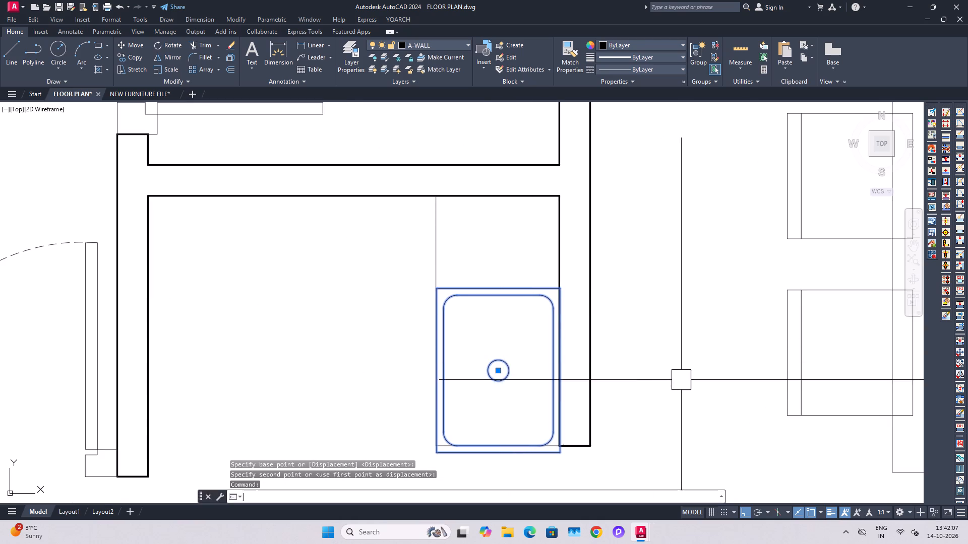
{"action": "key", "text": "space"}
{"action": "left_click", "coordinate": [681, 378]}
{"action": "left_click", "coordinate": [681, 348]}
Move the sink so its lower-right corner sits exactly on the wall face, and save the drawing.
{"action": "middle_click_drag", "start_coordinate": [511, 414], "coordinate": [526, 379]}
{"action": "scroll", "coordinate": [444, 416], "scroll_direction": "up", "scroll_amount": 2}
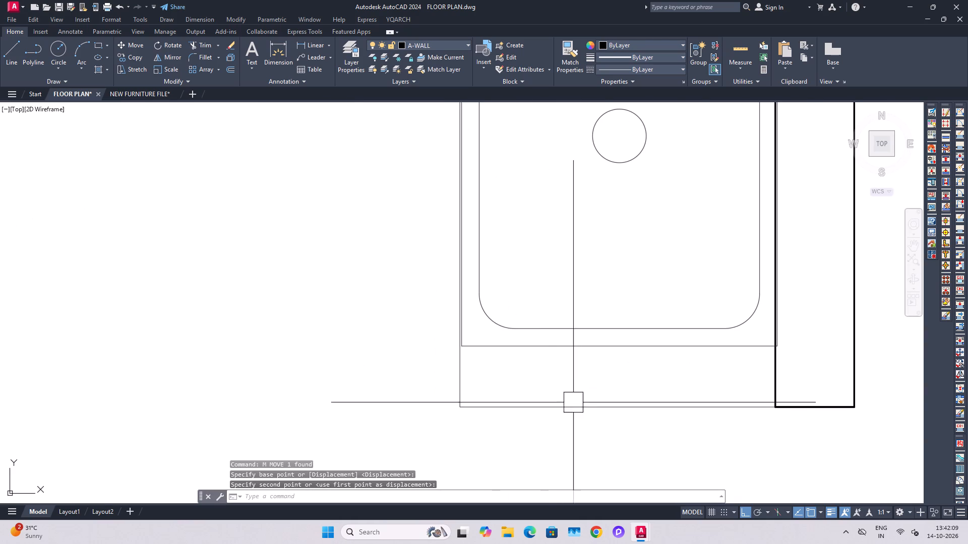
{"action": "left_click", "coordinate": [683, 349]}
{"action": "key", "text": "m"}
{"action": "key", "text": "space"}
{"action": "scroll", "coordinate": [813, 327], "scroll_direction": "up", "scroll_amount": 4}
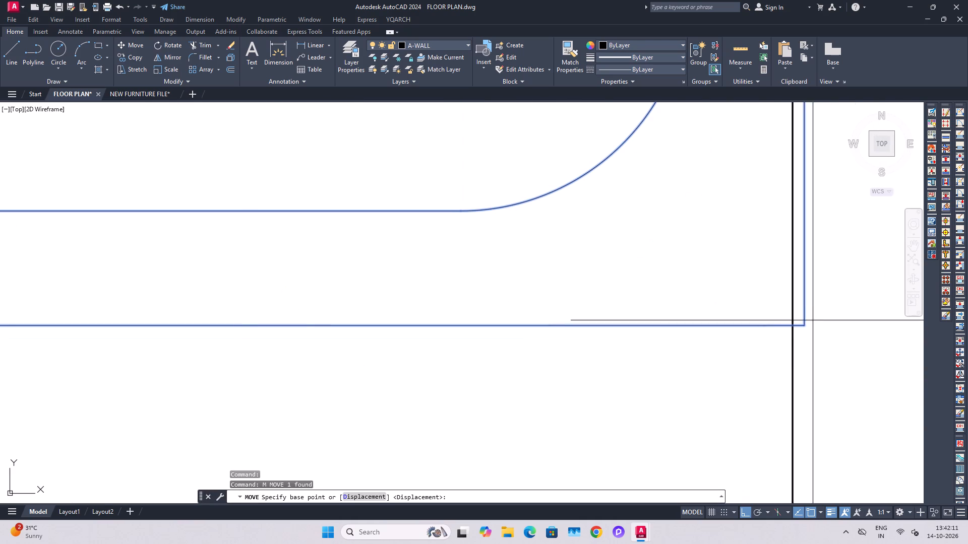
{"action": "left_click", "coordinate": [809, 327]}
{"action": "left_click", "coordinate": [794, 327]}
{"action": "key", "text": "Escape"}
{"action": "scroll", "coordinate": [698, 313], "scroll_direction": "down", "scroll_amount": 3}
{"action": "key", "text": "Escape"}
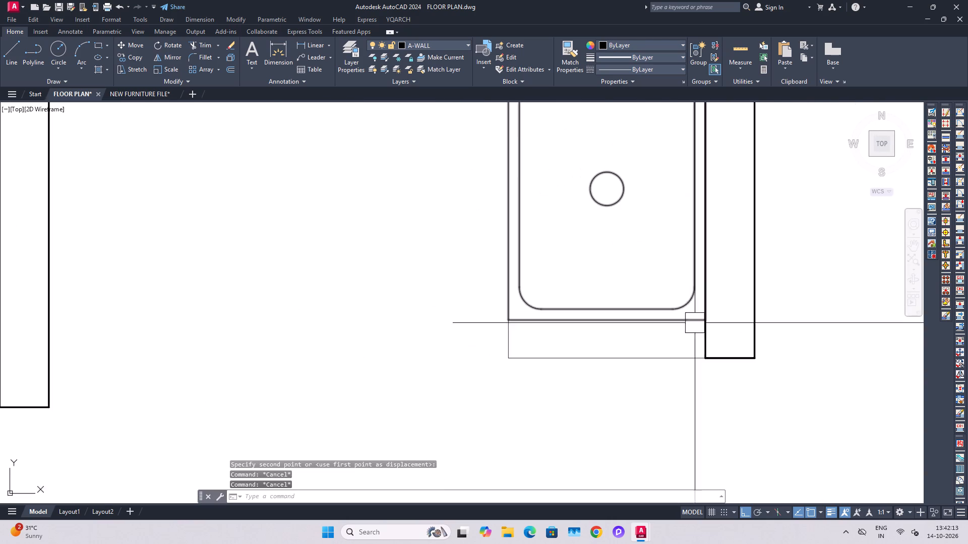
{"action": "scroll", "coordinate": [691, 323], "scroll_direction": "down", "scroll_amount": 4}
{"action": "middle_click_drag", "start_coordinate": [620, 282], "coordinate": [597, 330]}
{"action": "key", "text": "ctrl+s"}
{"action": "scroll", "coordinate": [588, 308], "scroll_direction": "down", "scroll_amount": 3}
{"action": "middle_click_drag", "start_coordinate": [625, 291], "coordinate": [589, 319]}
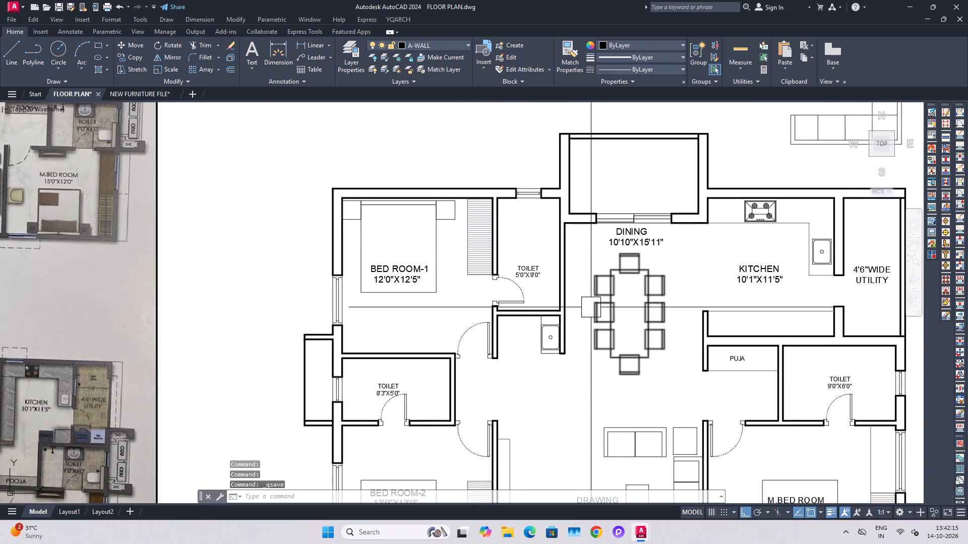
Copy the 4'6"WIDE UTILITY label into the empty room above the dining area.
{"action": "middle_click_drag", "start_coordinate": [486, 225], "coordinate": [546, 244]}
{"action": "scroll", "coordinate": [542, 244], "scroll_direction": "down", "scroll_amount": 1}
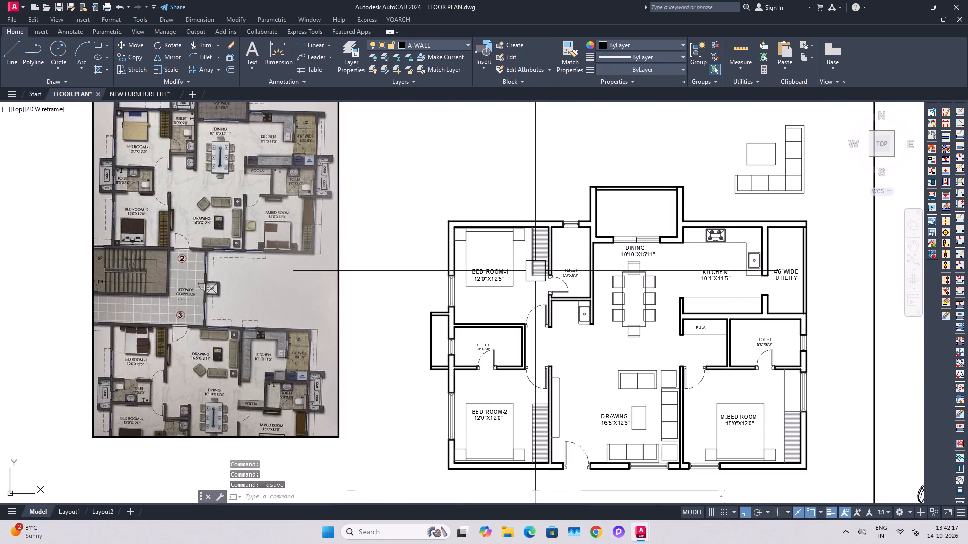
{"action": "middle_click_drag", "start_coordinate": [625, 233], "coordinate": [624, 310]}
{"action": "scroll", "coordinate": [245, 188], "scroll_direction": "up", "scroll_amount": 3}
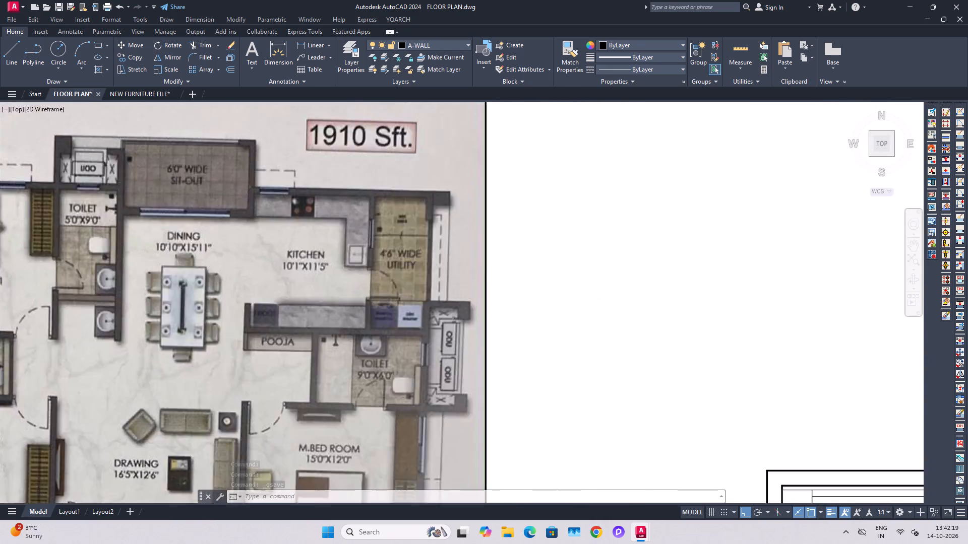
{"action": "scroll", "coordinate": [230, 183], "scroll_direction": "down", "scroll_amount": 4}
{"action": "middle_click_drag", "start_coordinate": [619, 379], "coordinate": [565, 364]}
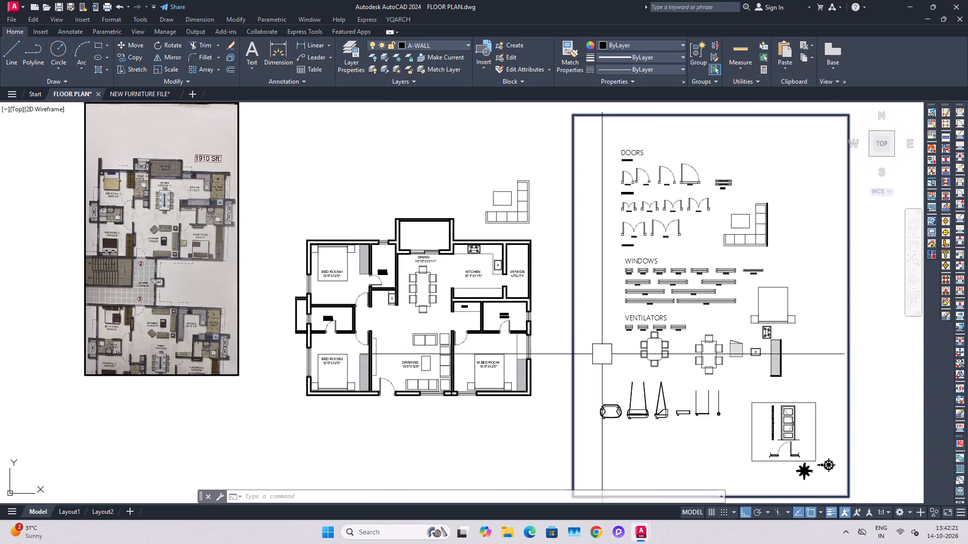
{"action": "scroll", "coordinate": [489, 254], "scroll_direction": "up", "scroll_amount": 2}
{"action": "left_click", "coordinate": [567, 307]}
{"action": "key", "text": "c"}
{"action": "key", "text": "o"}
{"action": "key", "text": "space"}
{"action": "left_click", "coordinate": [567, 308]}
{"action": "middle_click_drag", "start_coordinate": [563, 284], "coordinate": [660, 418]}
{"action": "left_click", "coordinate": [423, 377]}
{"action": "key", "text": "Escape"}
{"action": "key", "text": "Escape"}
Move the copied label slightly up so it sits clear of the room's lower wall.
{"action": "scroll", "coordinate": [442, 371], "scroll_direction": "up", "scroll_amount": 2}
{"action": "left_click", "coordinate": [445, 366]}
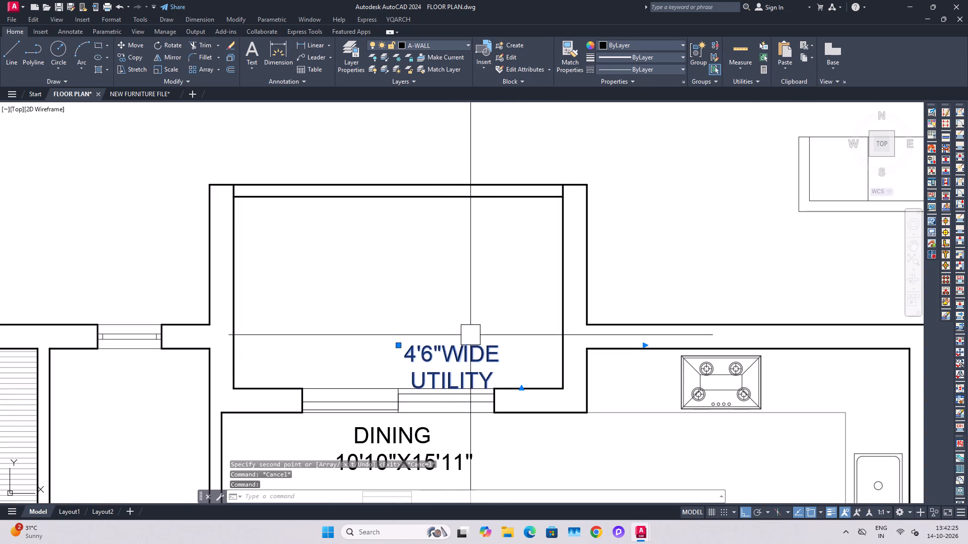
{"action": "key", "text": "m"}
{"action": "key", "text": "space"}
{"action": "left_click", "coordinate": [475, 333]}
{"action": "left_click_drag", "start_coordinate": [478, 311], "coordinate": [479, 305]}
Edit the copied label to read 6' WIDE on the first line and SITOUT on the second.
{"action": "double_click", "coordinate": [474, 346]}
{"action": "left_click_drag", "start_coordinate": [430, 331], "coordinate": [425, 331]}
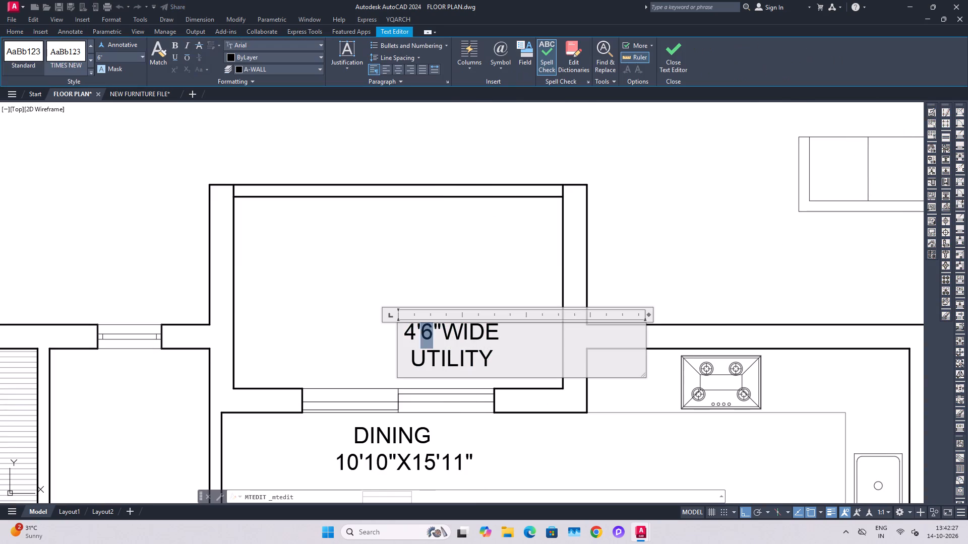
{"action": "left_click_drag", "start_coordinate": [425, 331], "coordinate": [406, 333]}
{"action": "key", "text": "6"}
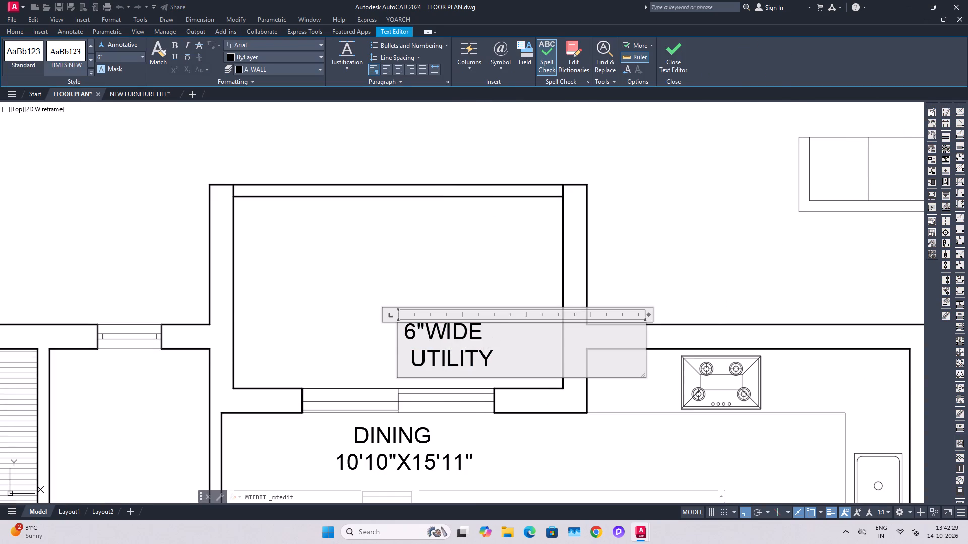
{"action": "key", "text": "BackSpace"}
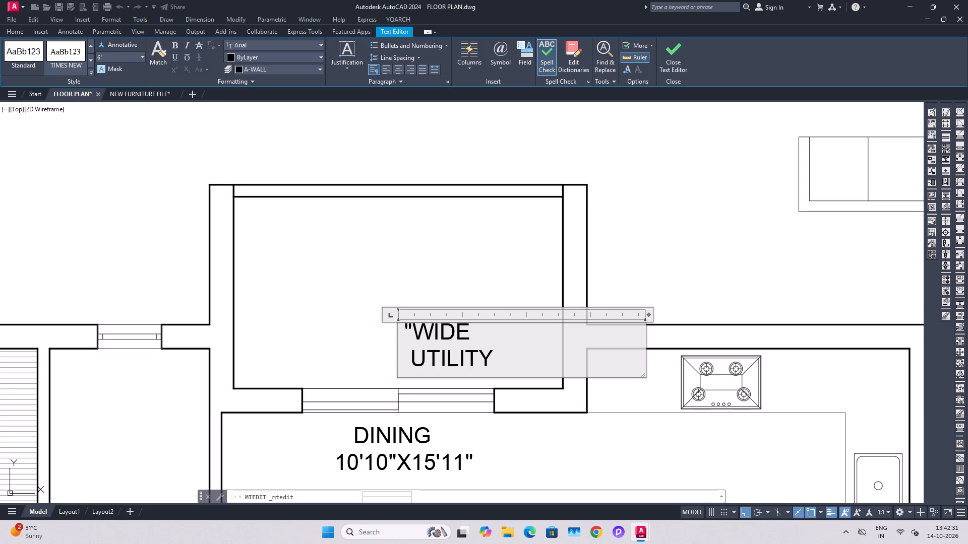
{"action": "key", "text": "ctrl+z"}
{"action": "left_click", "coordinate": [424, 330]}
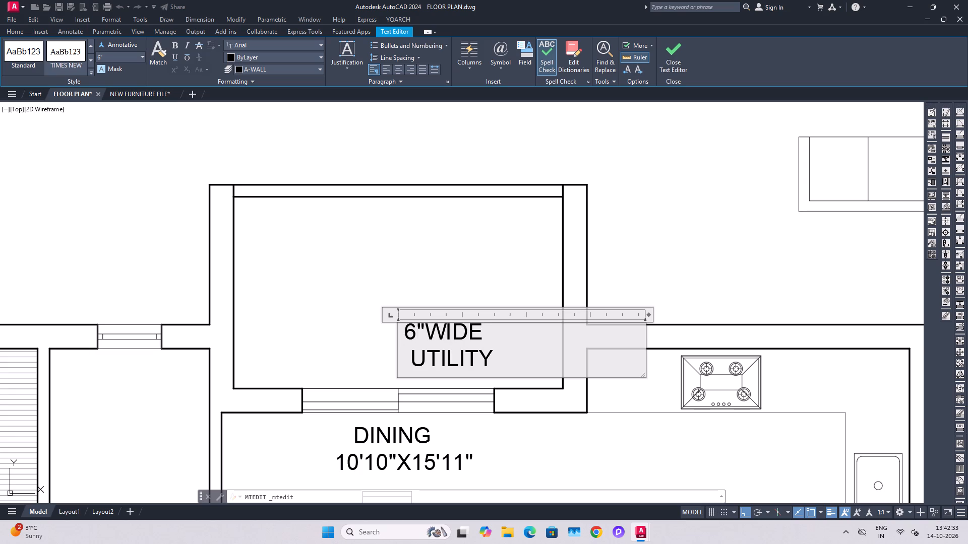
{"action": "key", "text": "BackSpace"}
{"action": "key", "text": "apostrophe"}
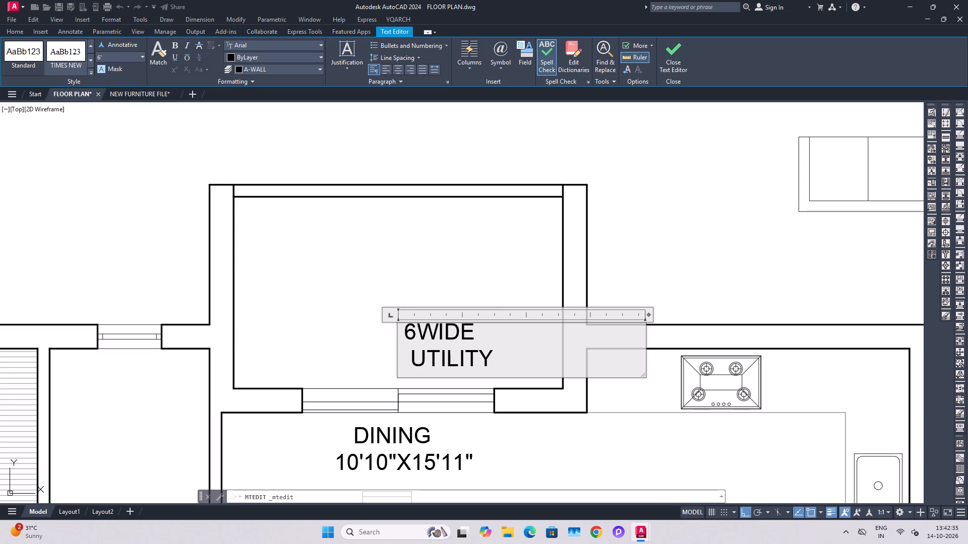
{"action": "key", "text": "space"}
{"action": "left_click_drag", "start_coordinate": [498, 361], "coordinate": [399, 360]}
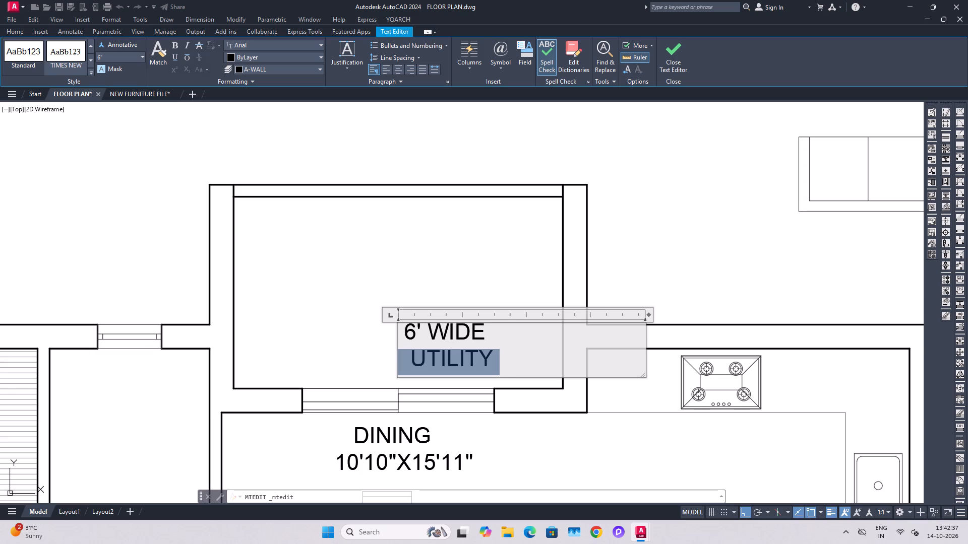
{"action": "left_click_drag", "start_coordinate": [399, 360], "coordinate": [398, 360]}
{"action": "type", "text": "SITOUT"}
{"action": "left_click", "coordinate": [401, 360]}
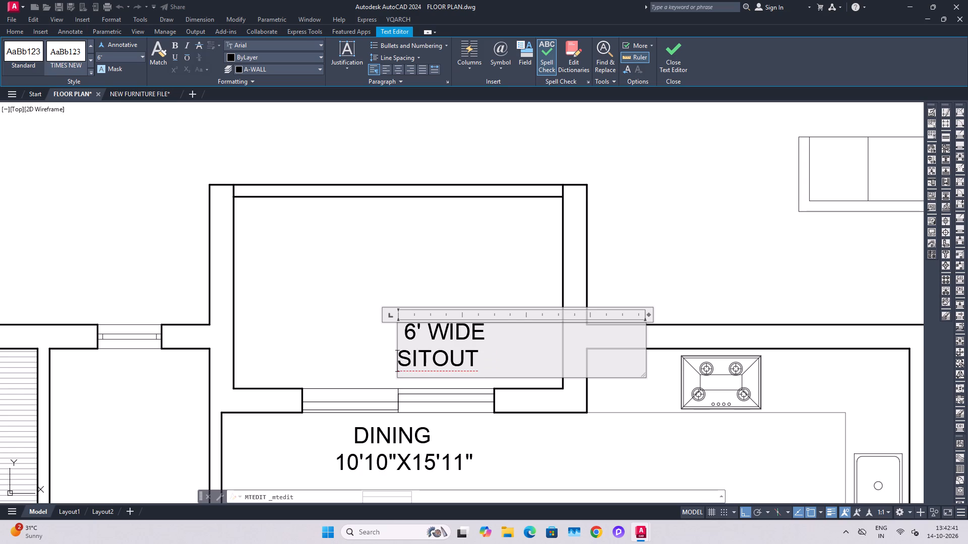
{"action": "key", "text": "space"}
{"action": "left_click", "coordinate": [508, 272]}
Move the 6' WIDE SITOUT label to the middle of its room, and save the drawing.
{"action": "scroll", "coordinate": [488, 296], "scroll_direction": "down", "scroll_amount": 2}
{"action": "left_click", "coordinate": [484, 353]}
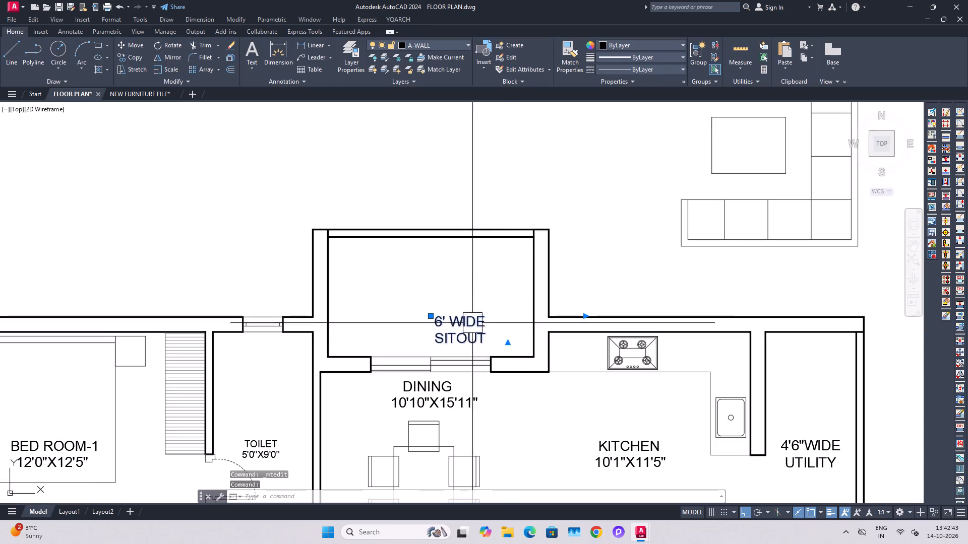
{"action": "middle_click_drag", "start_coordinate": [500, 314], "coordinate": [525, 376]}
{"action": "key", "text": "m"}
{"action": "key", "text": "space"}
{"action": "left_click", "coordinate": [596, 326]}
{"action": "left_click", "coordinate": [570, 326]}
{"action": "left_click", "coordinate": [474, 382]}
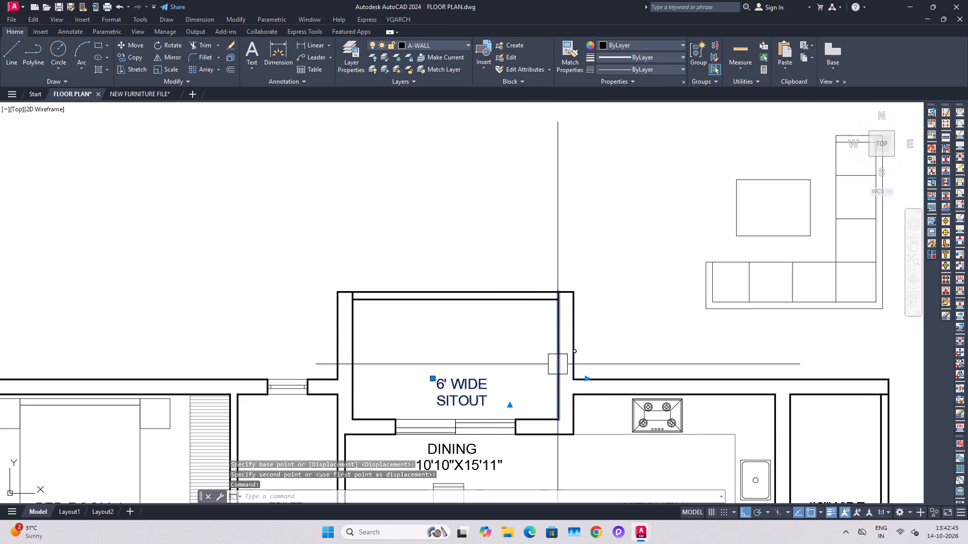
{"action": "key", "text": "m"}
{"action": "key", "text": "space"}
{"action": "left_click_drag", "start_coordinate": [575, 356], "coordinate": [576, 345]}
{"action": "left_click", "coordinate": [579, 327]}
{"action": "scroll", "coordinate": [573, 331], "scroll_direction": "down", "scroll_amount": 2}
{"action": "middle_click_drag", "start_coordinate": [451, 301], "coordinate": [483, 312]}
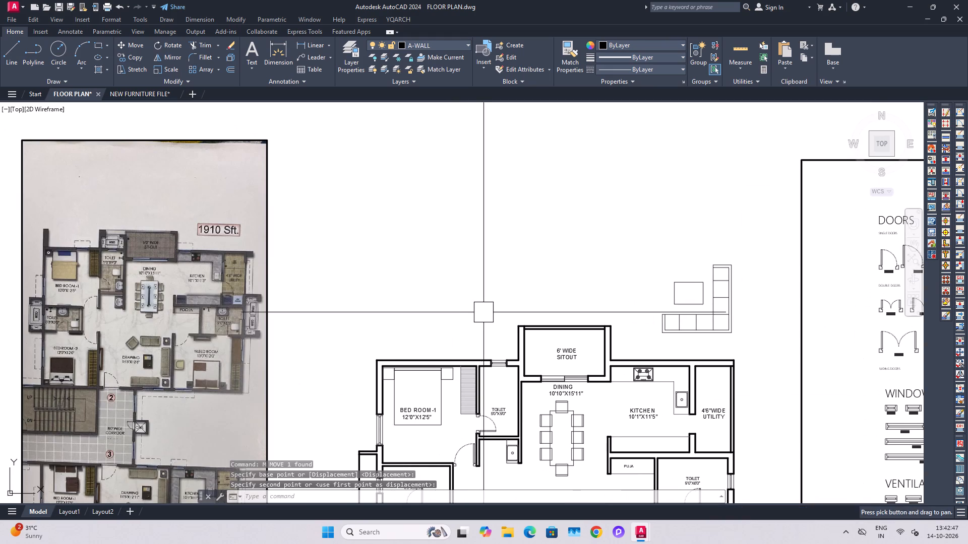
{"action": "key", "text": "Escape"}
{"action": "key", "text": "Escape"}
{"action": "key", "text": "ctrl+s"}
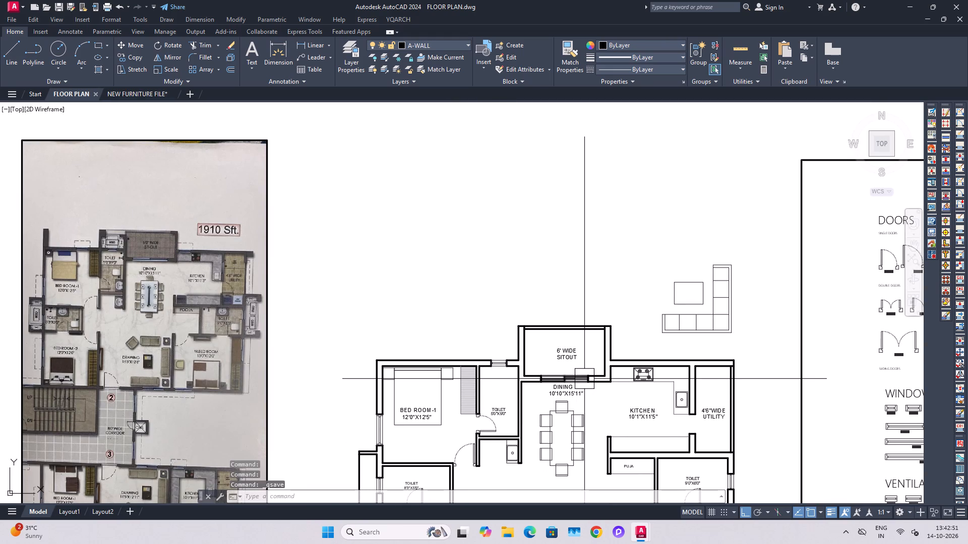
Copy the fridge block from the furniture library to the inner lower-left corner of the kitchen, above the puja room.
{"action": "scroll", "coordinate": [136, 313], "scroll_direction": "up", "scroll_amount": 3}
{"action": "scroll", "coordinate": [177, 296], "scroll_direction": "down", "scroll_amount": 4}
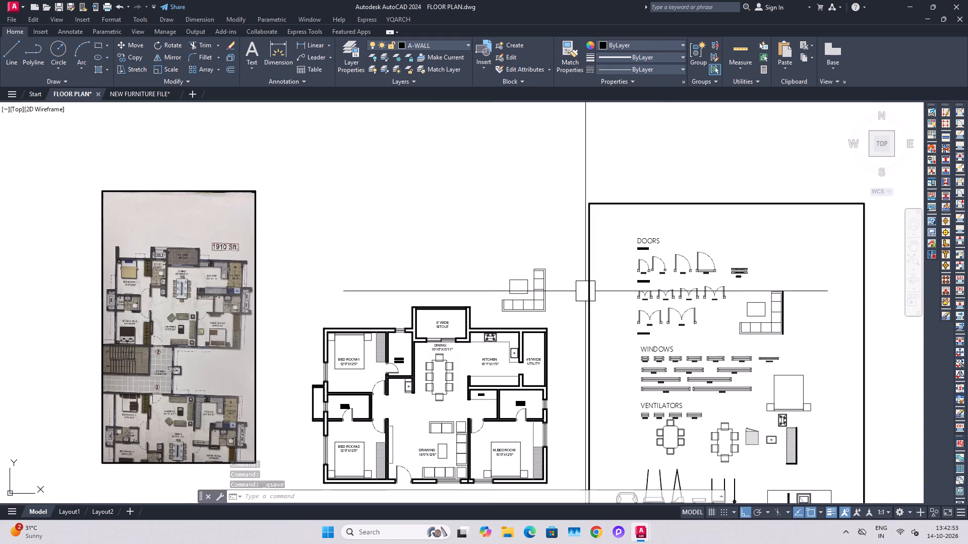
{"action": "middle_click_drag", "start_coordinate": [633, 288], "coordinate": [604, 270]}
{"action": "middle_click_drag", "start_coordinate": [645, 329], "coordinate": [614, 251]}
{"action": "scroll", "coordinate": [695, 347], "scroll_direction": "up", "scroll_amount": 2}
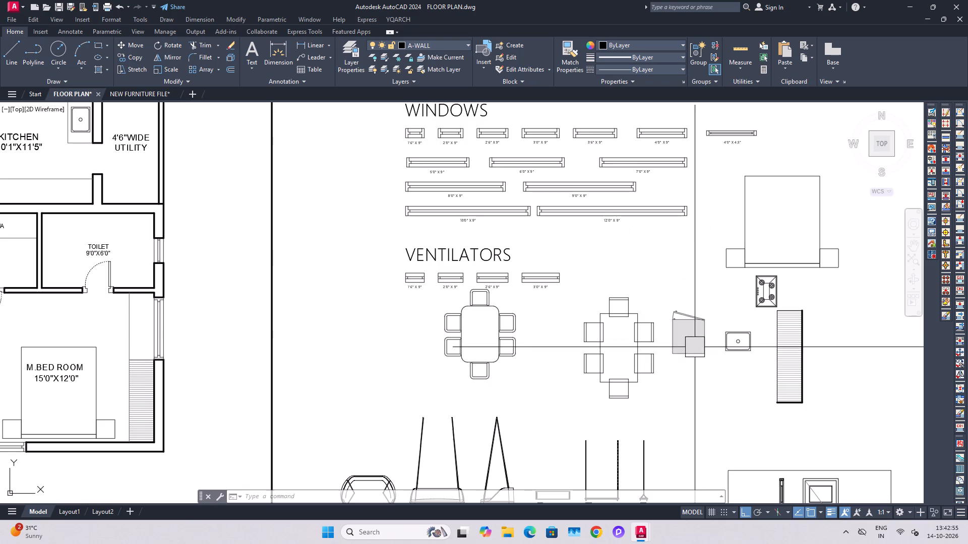
{"action": "left_click", "coordinate": [695, 349]}
{"action": "key", "text": "c"}
{"action": "type", "text": "O"}
{"action": "key", "text": "space"}
{"action": "left_click", "coordinate": [670, 356]}
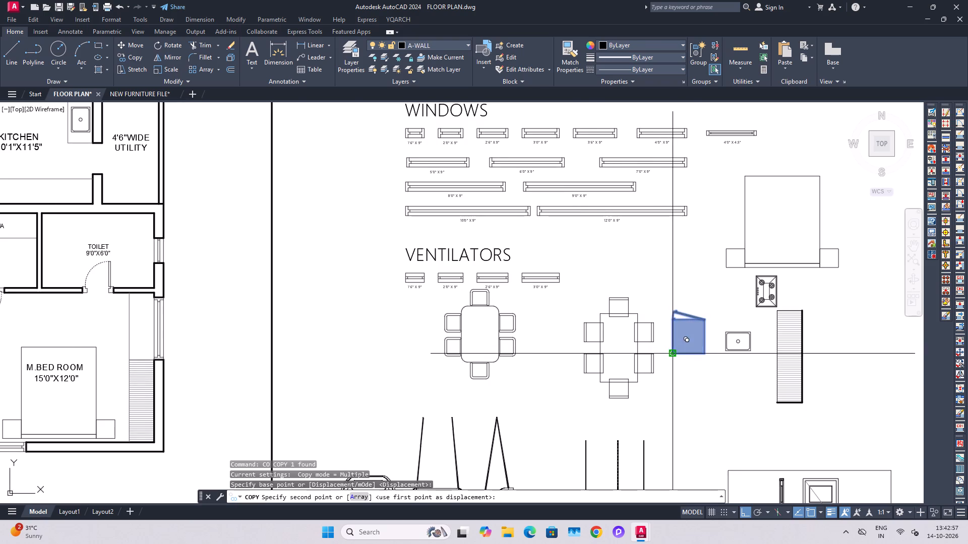
{"action": "scroll", "coordinate": [679, 356], "scroll_direction": "down", "scroll_amount": 1}
{"action": "middle_click_drag", "start_coordinate": [571, 345], "coordinate": [641, 359]}
{"action": "middle_click_drag", "start_coordinate": [370, 305], "coordinate": [411, 326]}
{"action": "scroll", "coordinate": [328, 298], "scroll_direction": "up", "scroll_amount": 3}
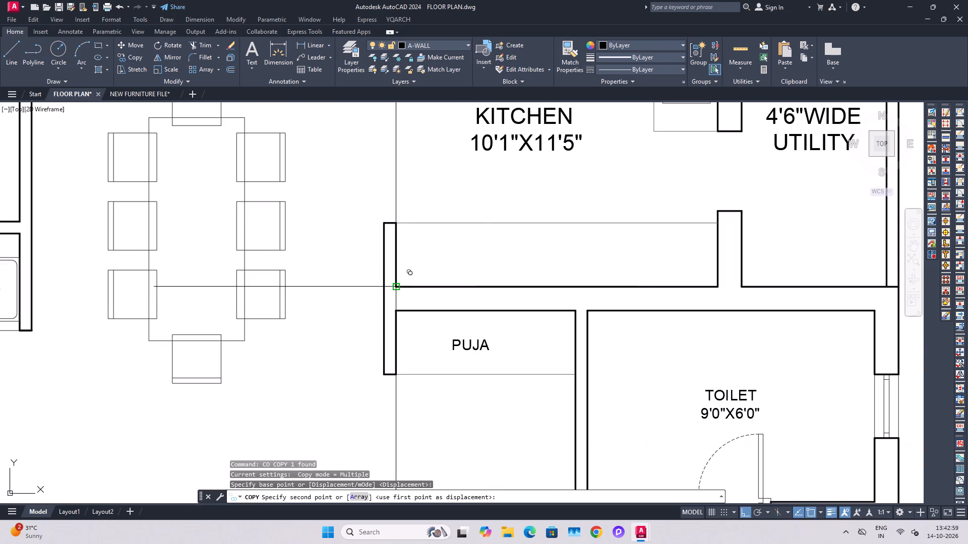
{"action": "left_click", "coordinate": [399, 285]}
{"action": "key", "text": "Escape"}
{"action": "key", "text": "Escape"}
Scale the copied fridge down about its lower-left corner so its body roughly matches the counter depth.
{"action": "left_click", "coordinate": [479, 248]}
{"action": "middle_click_drag", "start_coordinate": [503, 256], "coordinate": [514, 281]}
{"action": "type", "text": "SC"}
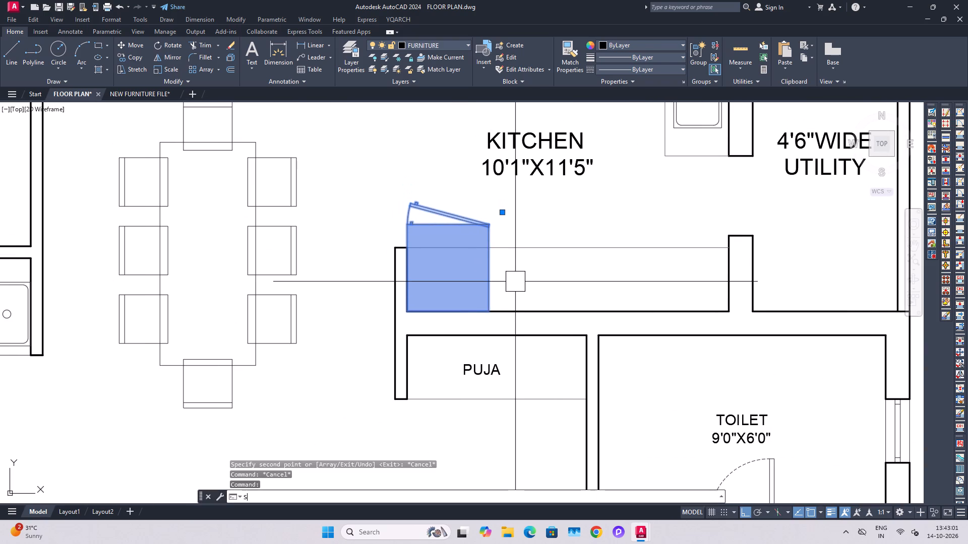
{"action": "key", "text": "space"}
{"action": "left_click", "coordinate": [403, 311]}
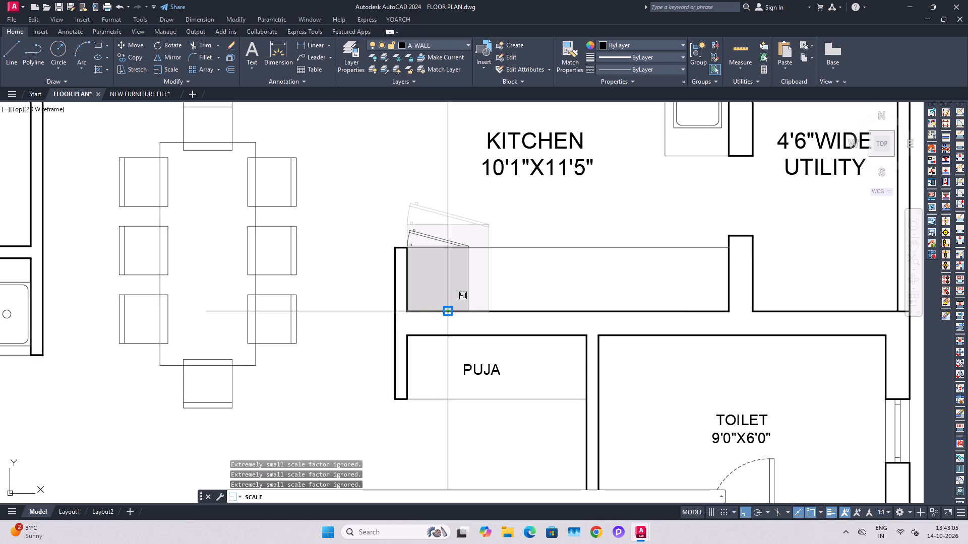
{"action": "left_click", "coordinate": [447, 314]}
Shorten the lower kitchen counter's front line so it starts at the fridge's right side.
{"action": "middle_click_drag", "start_coordinate": [476, 286], "coordinate": [482, 313]}
{"action": "left_click", "coordinate": [492, 285]}
{"action": "left_click", "coordinate": [487, 260]}
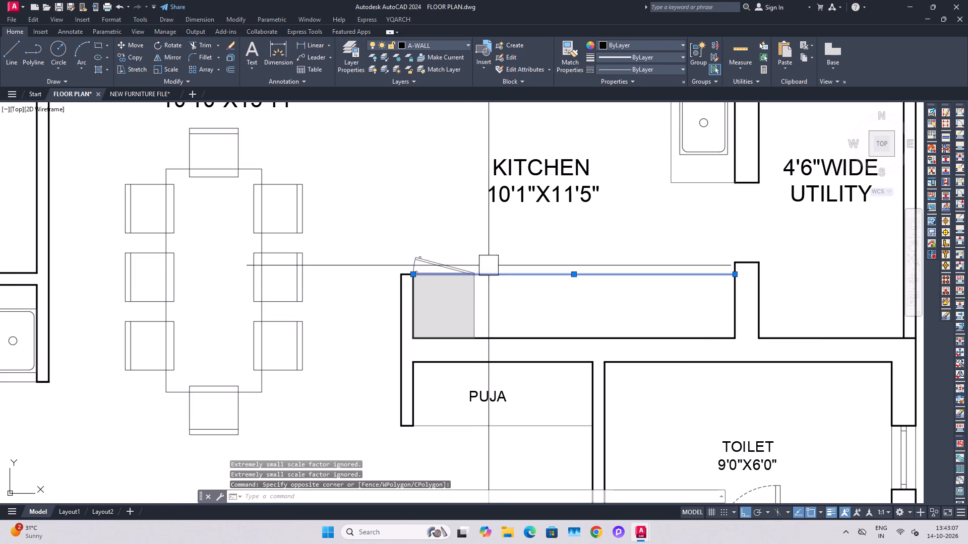
{"action": "left_click", "coordinate": [414, 277]}
{"action": "scroll", "coordinate": [477, 275], "scroll_direction": "up", "scroll_amount": 4}
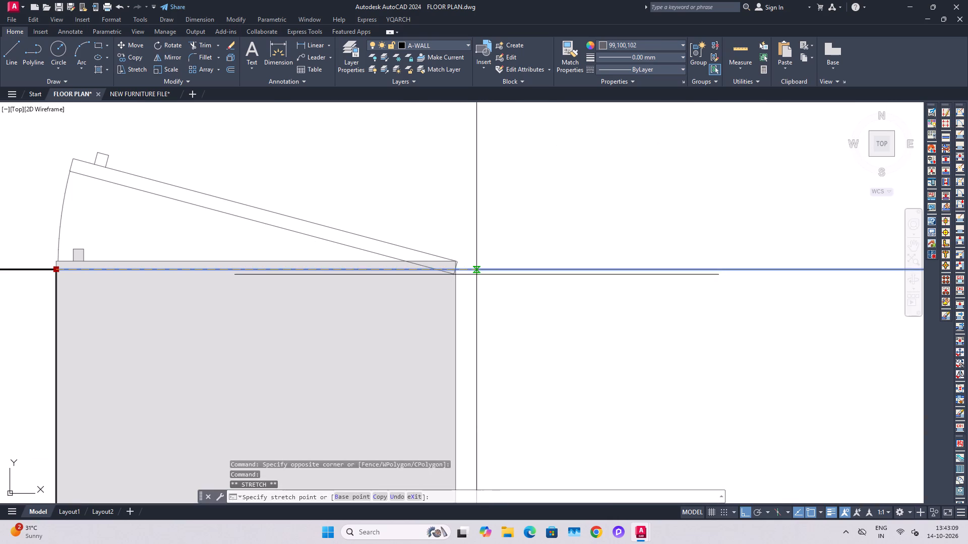
{"action": "scroll", "coordinate": [459, 272], "scroll_direction": "up", "scroll_amount": 4}
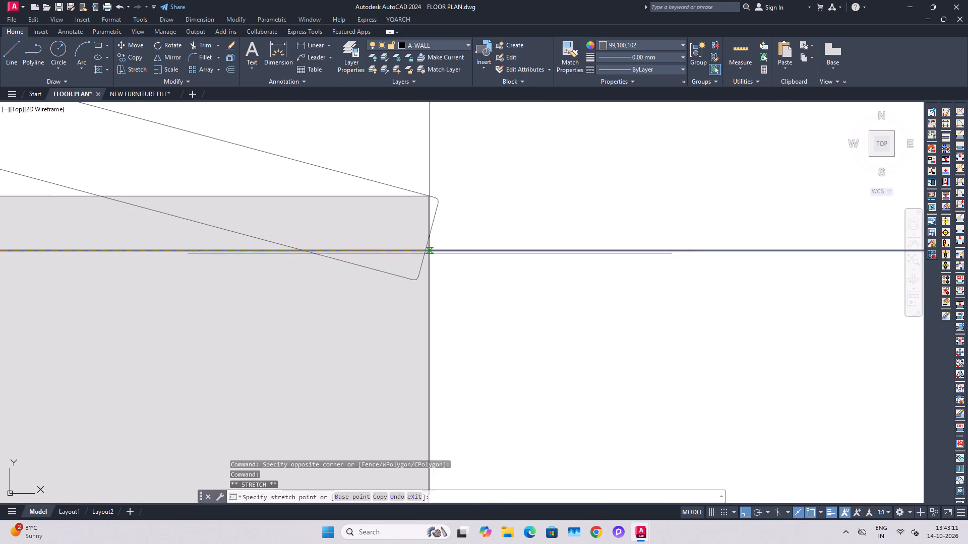
{"action": "left_click", "coordinate": [429, 253]}
{"action": "key", "text": "Escape"}
{"action": "key", "text": "Escape"}
Extend the counter's front line to meet the fridge's edge, and save the drawing.
{"action": "scroll", "coordinate": [418, 245], "scroll_direction": "up", "scroll_amount": 2}
{"action": "key", "text": "e"}
{"action": "key", "text": "x"}
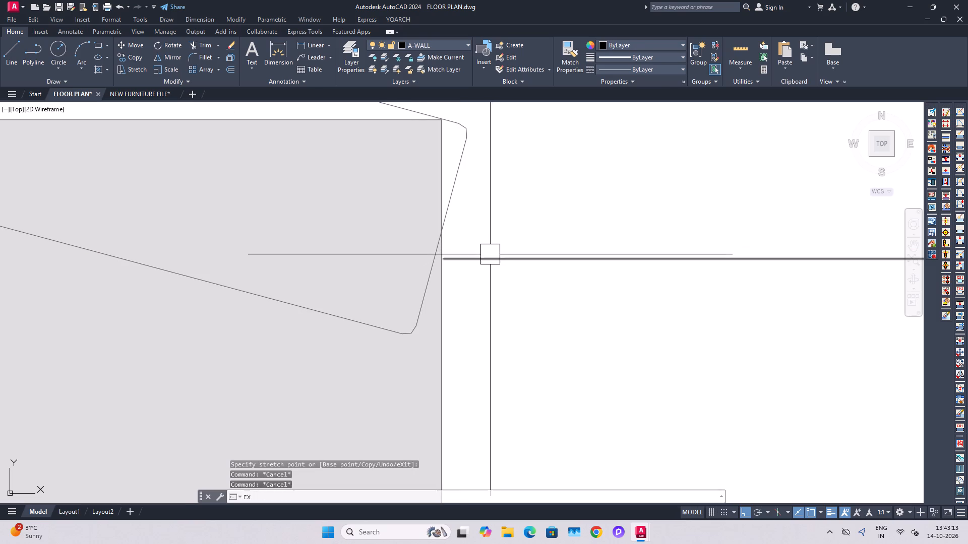
{"action": "key", "text": "space"}
{"action": "left_click", "coordinate": [466, 259]}
{"action": "key", "text": "Escape"}
{"action": "scroll", "coordinate": [465, 246], "scroll_direction": "down", "scroll_amount": 11}
{"action": "middle_click_drag", "start_coordinate": [539, 213], "coordinate": [539, 236]}
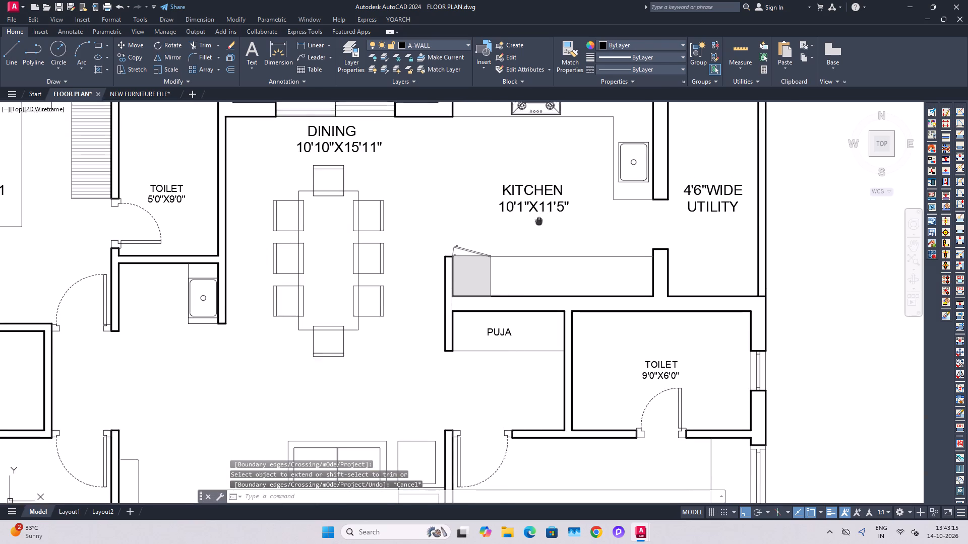
{"action": "middle_click_drag", "start_coordinate": [539, 236], "coordinate": [538, 263]}
{"action": "key", "text": "Escape"}
{"action": "key", "text": "ctrl+s"}
Save the drawing.
{"action": "scroll", "coordinate": [538, 263], "scroll_direction": "down", "scroll_amount": 1}
{"action": "middle_click_drag", "start_coordinate": [539, 237], "coordinate": [542, 292]}
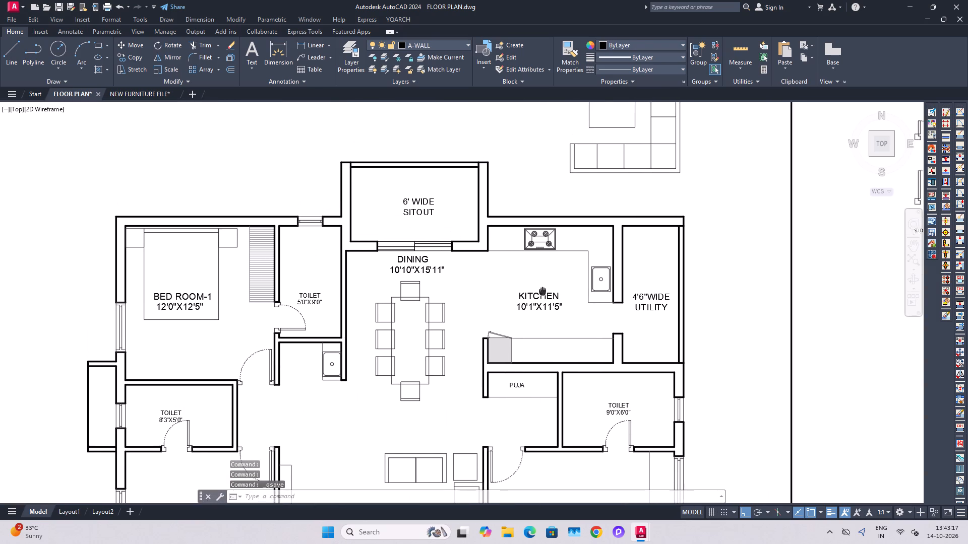
{"action": "middle_click_drag", "start_coordinate": [542, 292], "coordinate": [538, 259]}
{"action": "key", "text": "Escape"}
{"action": "key", "text": "ctrl+s"}
{"action": "scroll", "coordinate": [472, 235], "scroll_direction": "down", "scroll_amount": 1}
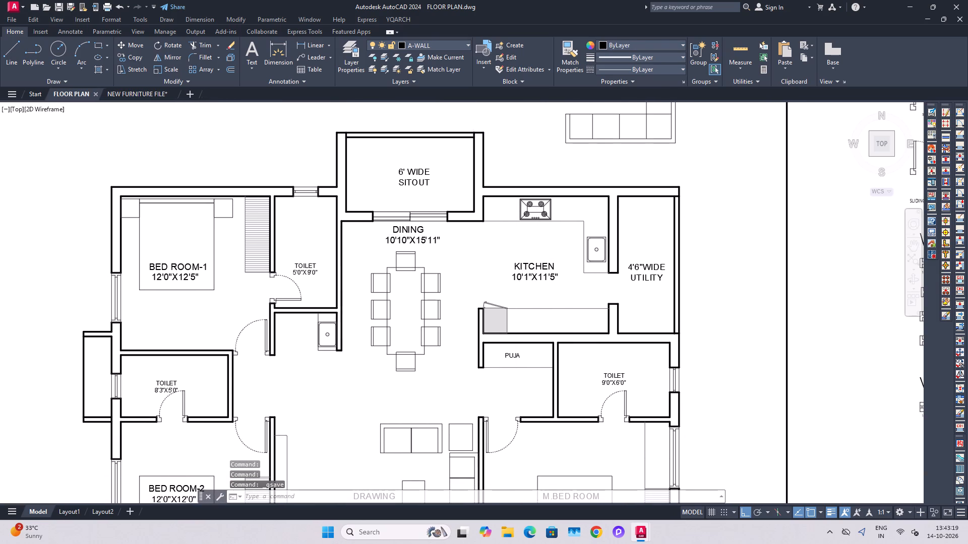
{"action": "middle_click_drag", "start_coordinate": [505, 314], "coordinate": [524, 300]}
{"action": "key", "text": "ctrl+s"}
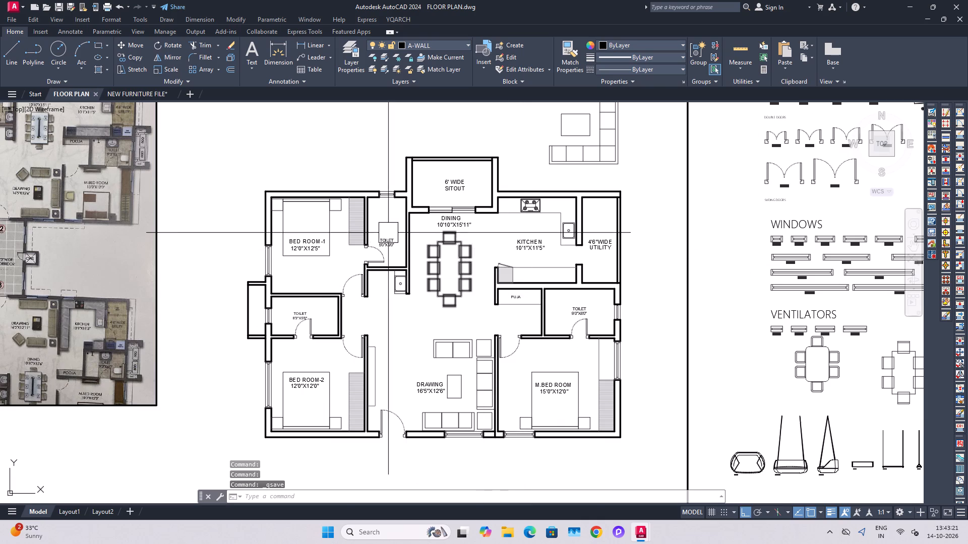
{"action": "middle_click_drag", "start_coordinate": [390, 235], "coordinate": [486, 312]}
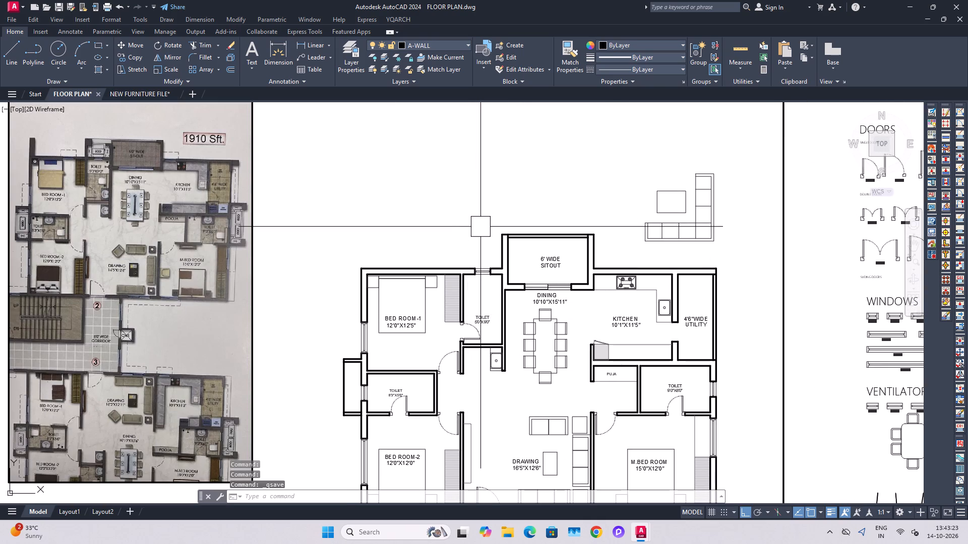
{"action": "key", "text": "ctrl+s"}
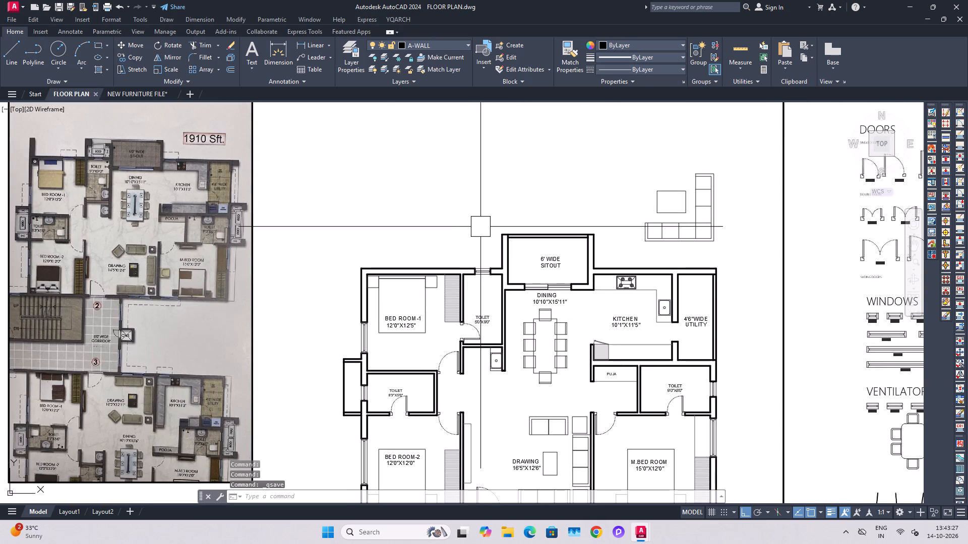
{"action": "key", "text": "ctrl+s"}
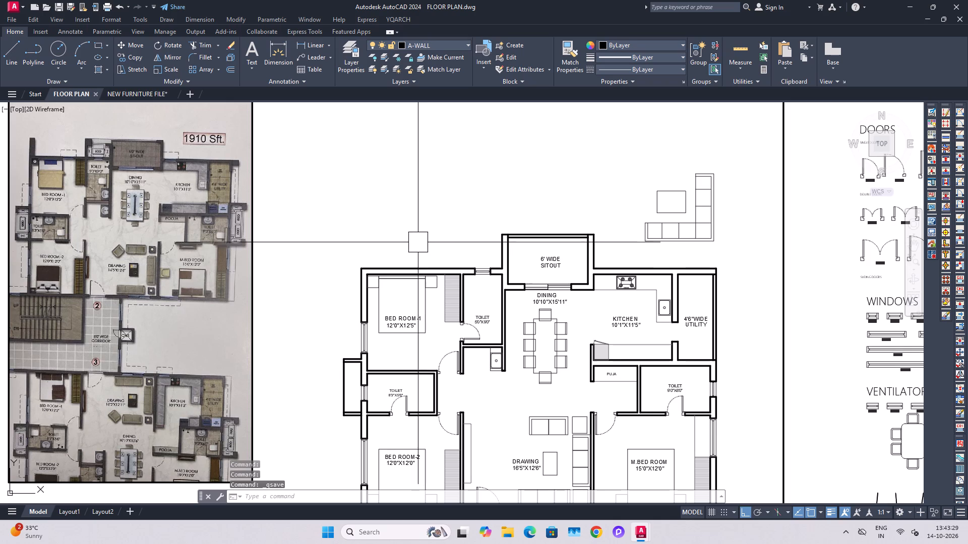
Delete the entire library sheet of doors, windows, ventilators and furniture beside the floor plan.
{"action": "scroll", "coordinate": [391, 238], "scroll_direction": "down", "scroll_amount": 2}
{"action": "left_click_drag", "start_coordinate": [790, 157], "coordinate": [784, 171]}
{"action": "left_click", "coordinate": [547, 419]}
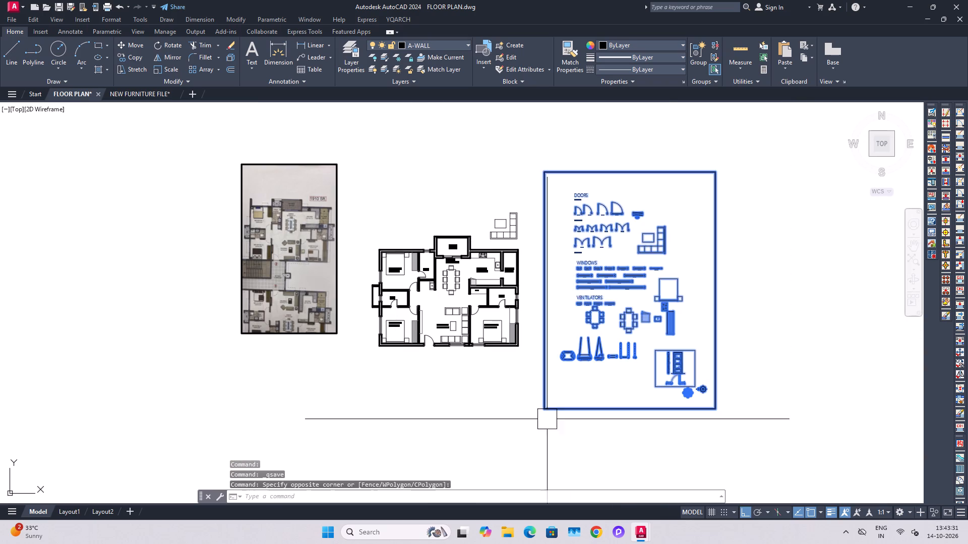
{"action": "key", "text": "Delete"}
Examine the 1910 Sft. apartment in the reference image and compare it with the drawn floor plan.
{"action": "scroll", "coordinate": [248, 197], "scroll_direction": "up", "scroll_amount": 2}
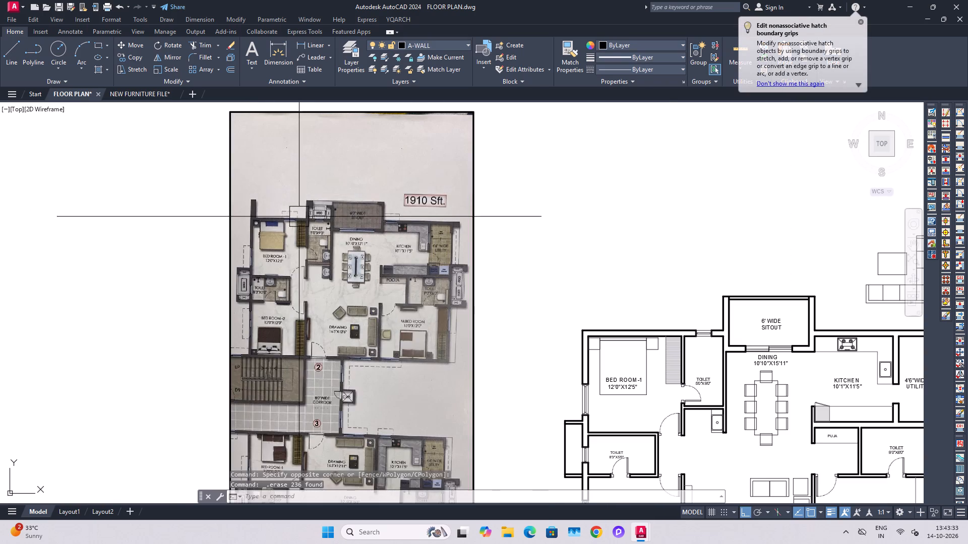
{"action": "scroll", "coordinate": [305, 210], "scroll_direction": "up", "scroll_amount": 2}
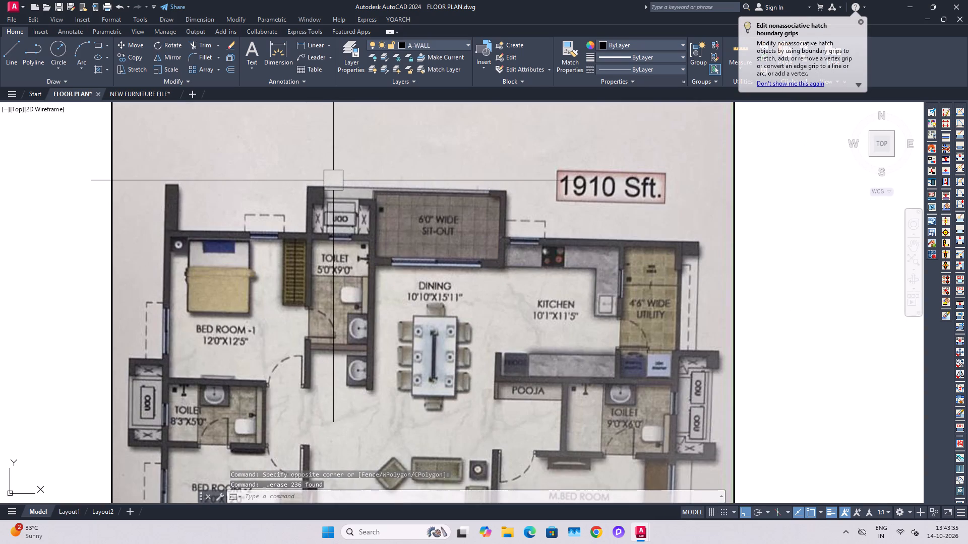
{"action": "scroll", "coordinate": [333, 180], "scroll_direction": "down", "scroll_amount": 1}
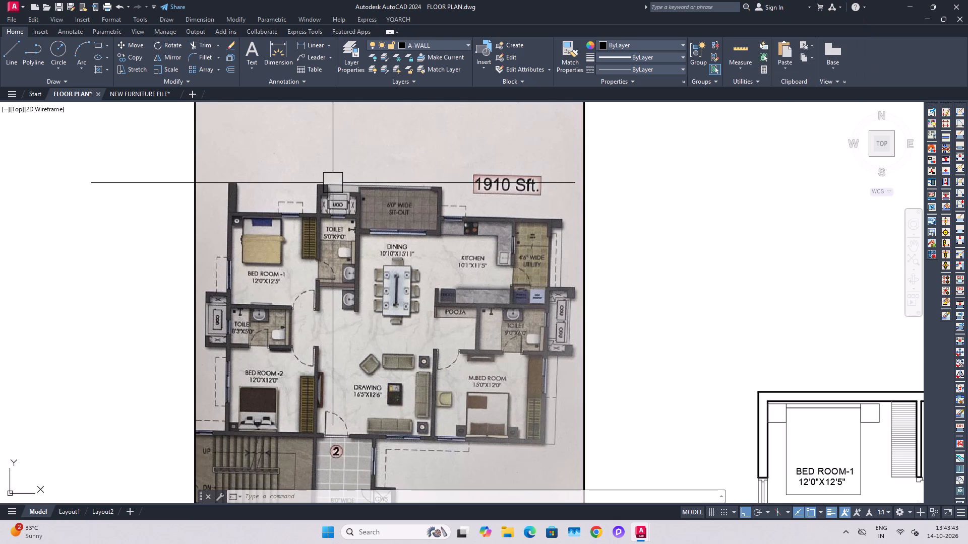
{"action": "scroll", "coordinate": [333, 183], "scroll_direction": "down", "scroll_amount": 1}
{"action": "middle_click_drag", "start_coordinate": [346, 271], "coordinate": [343, 218]}
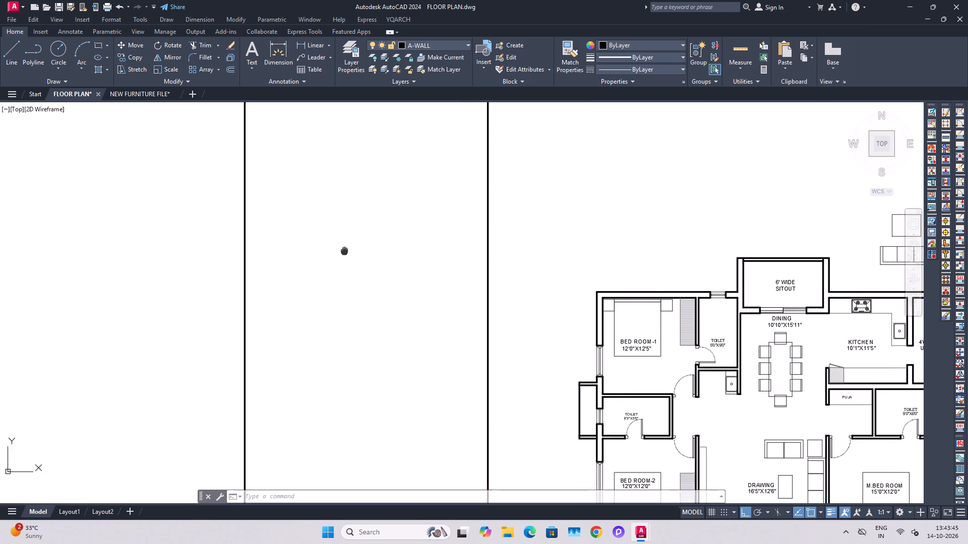
{"action": "middle_click_drag", "start_coordinate": [343, 218], "coordinate": [343, 195]}
{"action": "middle_click_drag", "start_coordinate": [340, 268], "coordinate": [318, 331]}
{"action": "middle_click_drag", "start_coordinate": [429, 261], "coordinate": [369, 243]}
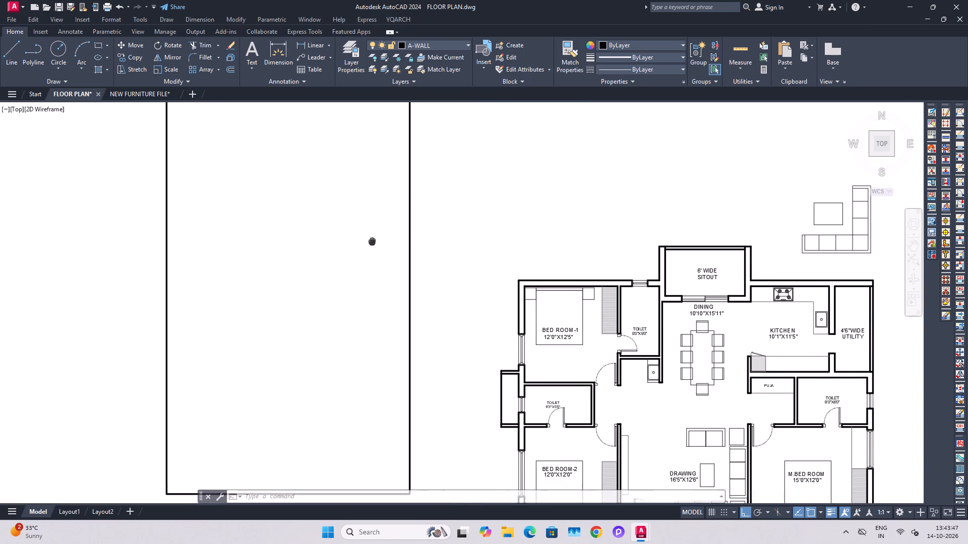
{"action": "middle_click_drag", "start_coordinate": [369, 243], "coordinate": [366, 244]}
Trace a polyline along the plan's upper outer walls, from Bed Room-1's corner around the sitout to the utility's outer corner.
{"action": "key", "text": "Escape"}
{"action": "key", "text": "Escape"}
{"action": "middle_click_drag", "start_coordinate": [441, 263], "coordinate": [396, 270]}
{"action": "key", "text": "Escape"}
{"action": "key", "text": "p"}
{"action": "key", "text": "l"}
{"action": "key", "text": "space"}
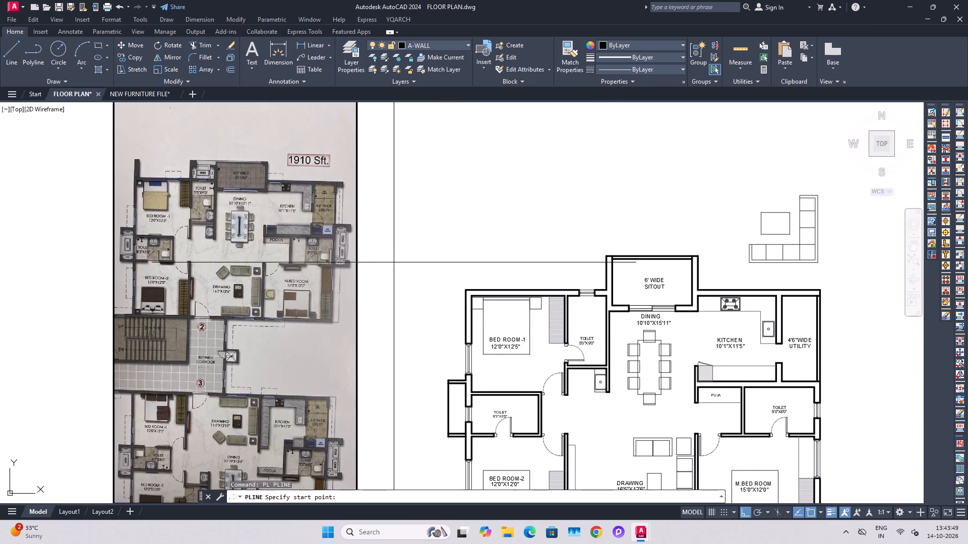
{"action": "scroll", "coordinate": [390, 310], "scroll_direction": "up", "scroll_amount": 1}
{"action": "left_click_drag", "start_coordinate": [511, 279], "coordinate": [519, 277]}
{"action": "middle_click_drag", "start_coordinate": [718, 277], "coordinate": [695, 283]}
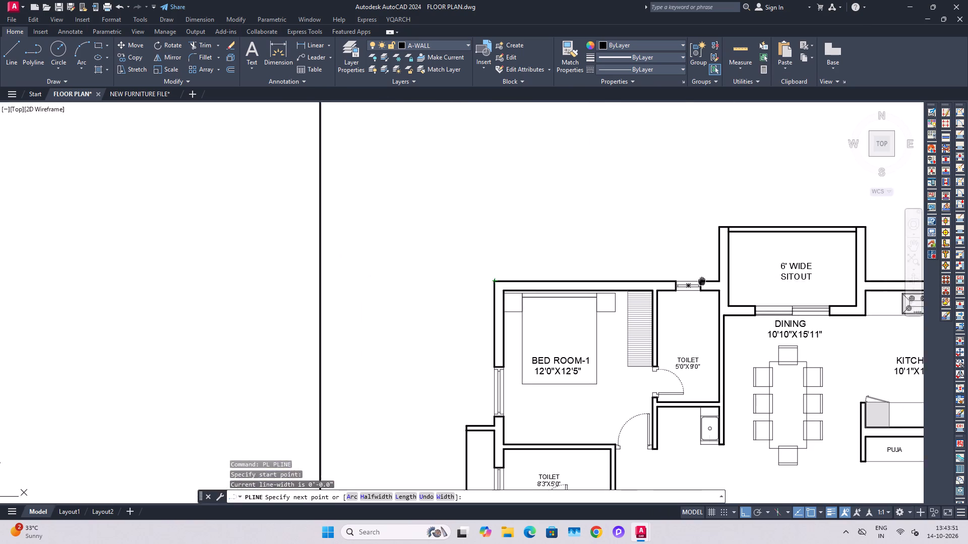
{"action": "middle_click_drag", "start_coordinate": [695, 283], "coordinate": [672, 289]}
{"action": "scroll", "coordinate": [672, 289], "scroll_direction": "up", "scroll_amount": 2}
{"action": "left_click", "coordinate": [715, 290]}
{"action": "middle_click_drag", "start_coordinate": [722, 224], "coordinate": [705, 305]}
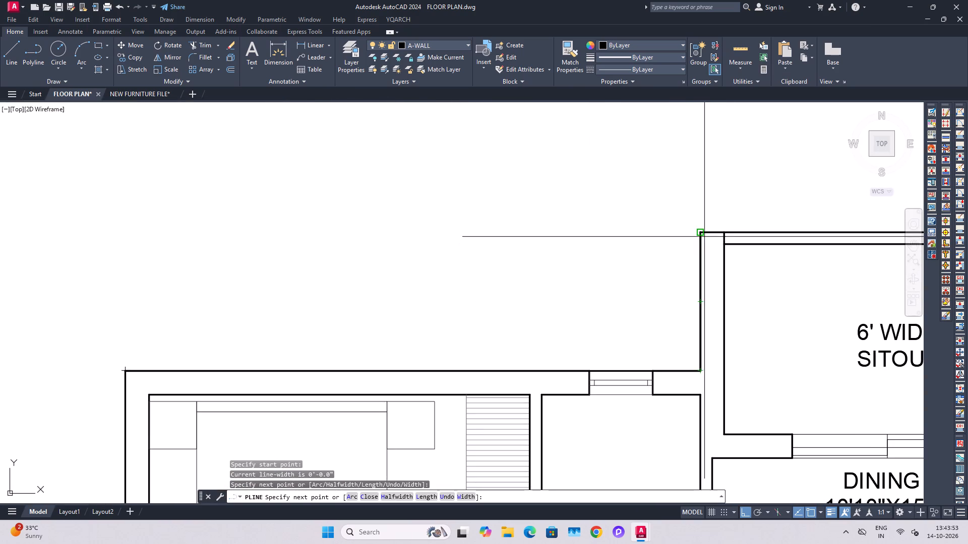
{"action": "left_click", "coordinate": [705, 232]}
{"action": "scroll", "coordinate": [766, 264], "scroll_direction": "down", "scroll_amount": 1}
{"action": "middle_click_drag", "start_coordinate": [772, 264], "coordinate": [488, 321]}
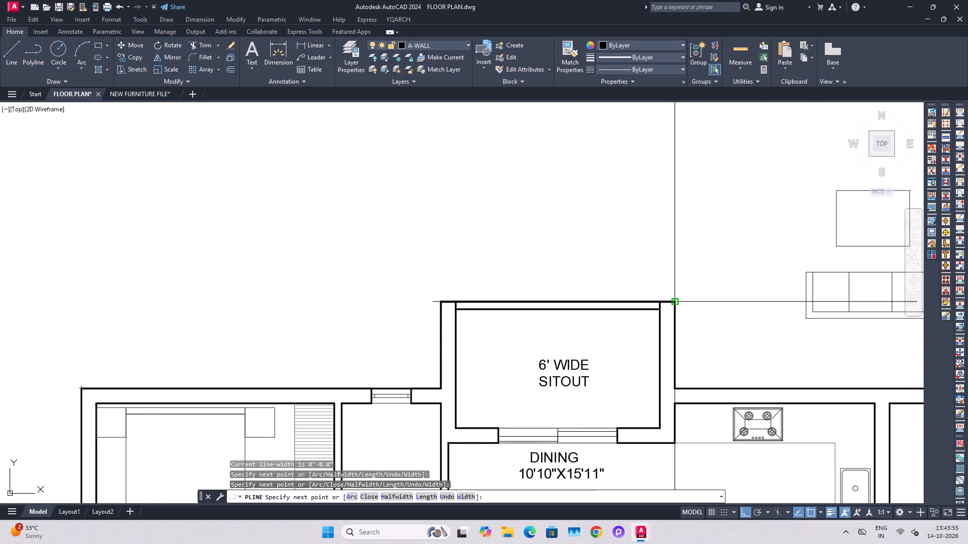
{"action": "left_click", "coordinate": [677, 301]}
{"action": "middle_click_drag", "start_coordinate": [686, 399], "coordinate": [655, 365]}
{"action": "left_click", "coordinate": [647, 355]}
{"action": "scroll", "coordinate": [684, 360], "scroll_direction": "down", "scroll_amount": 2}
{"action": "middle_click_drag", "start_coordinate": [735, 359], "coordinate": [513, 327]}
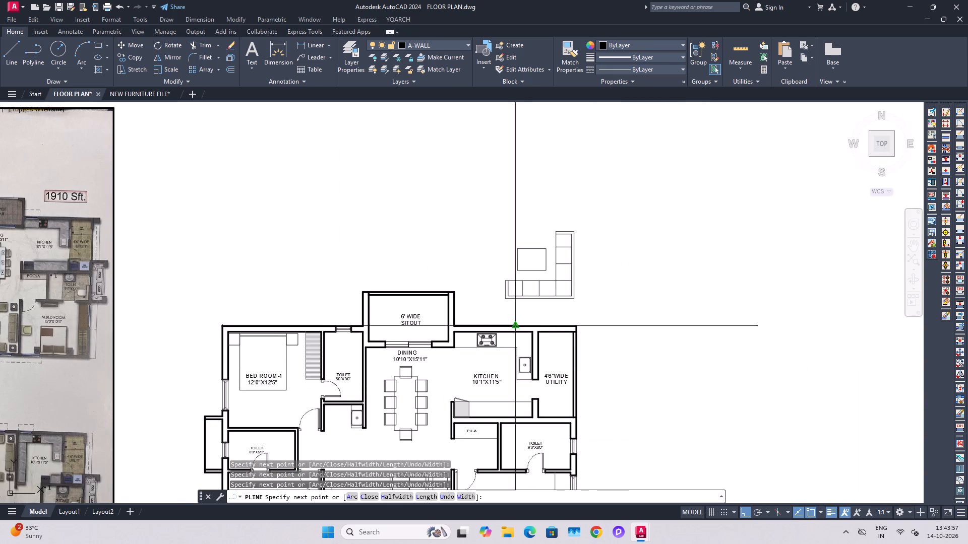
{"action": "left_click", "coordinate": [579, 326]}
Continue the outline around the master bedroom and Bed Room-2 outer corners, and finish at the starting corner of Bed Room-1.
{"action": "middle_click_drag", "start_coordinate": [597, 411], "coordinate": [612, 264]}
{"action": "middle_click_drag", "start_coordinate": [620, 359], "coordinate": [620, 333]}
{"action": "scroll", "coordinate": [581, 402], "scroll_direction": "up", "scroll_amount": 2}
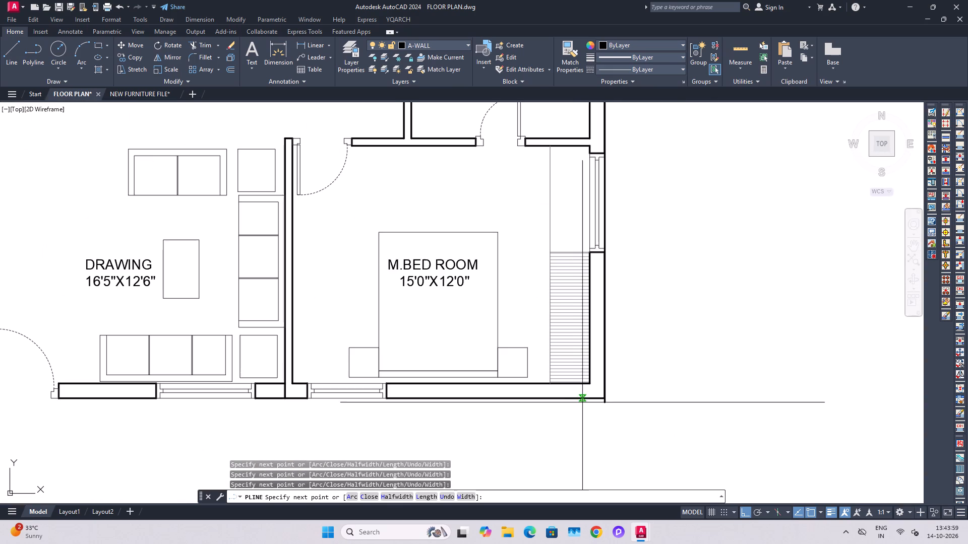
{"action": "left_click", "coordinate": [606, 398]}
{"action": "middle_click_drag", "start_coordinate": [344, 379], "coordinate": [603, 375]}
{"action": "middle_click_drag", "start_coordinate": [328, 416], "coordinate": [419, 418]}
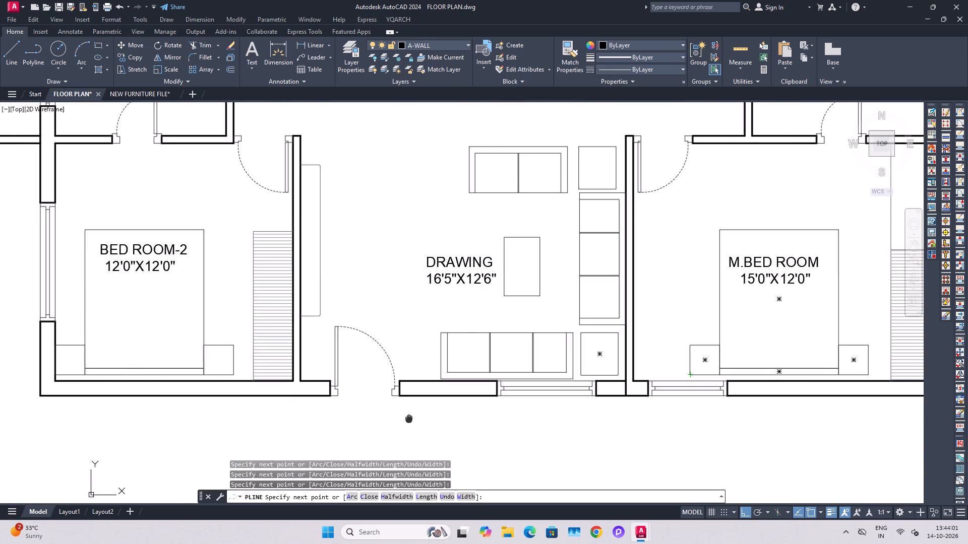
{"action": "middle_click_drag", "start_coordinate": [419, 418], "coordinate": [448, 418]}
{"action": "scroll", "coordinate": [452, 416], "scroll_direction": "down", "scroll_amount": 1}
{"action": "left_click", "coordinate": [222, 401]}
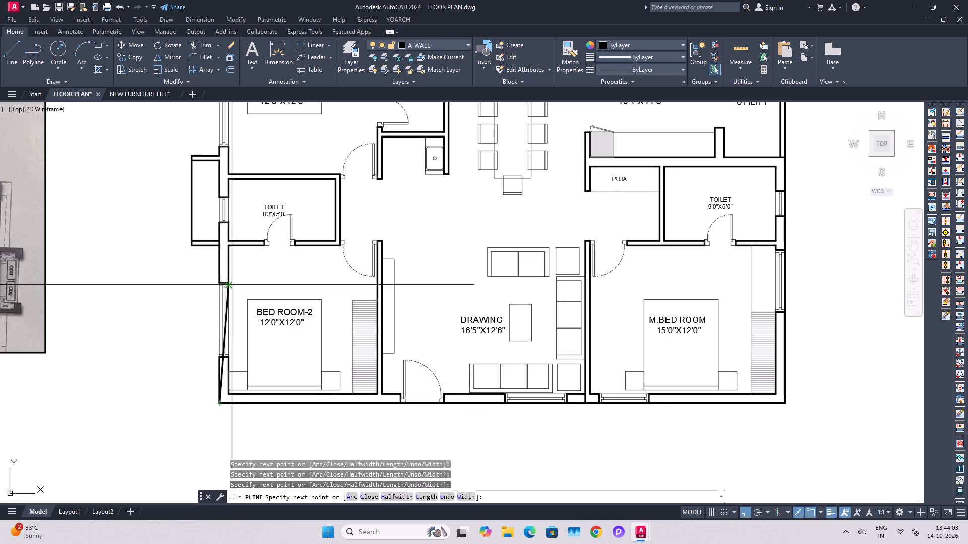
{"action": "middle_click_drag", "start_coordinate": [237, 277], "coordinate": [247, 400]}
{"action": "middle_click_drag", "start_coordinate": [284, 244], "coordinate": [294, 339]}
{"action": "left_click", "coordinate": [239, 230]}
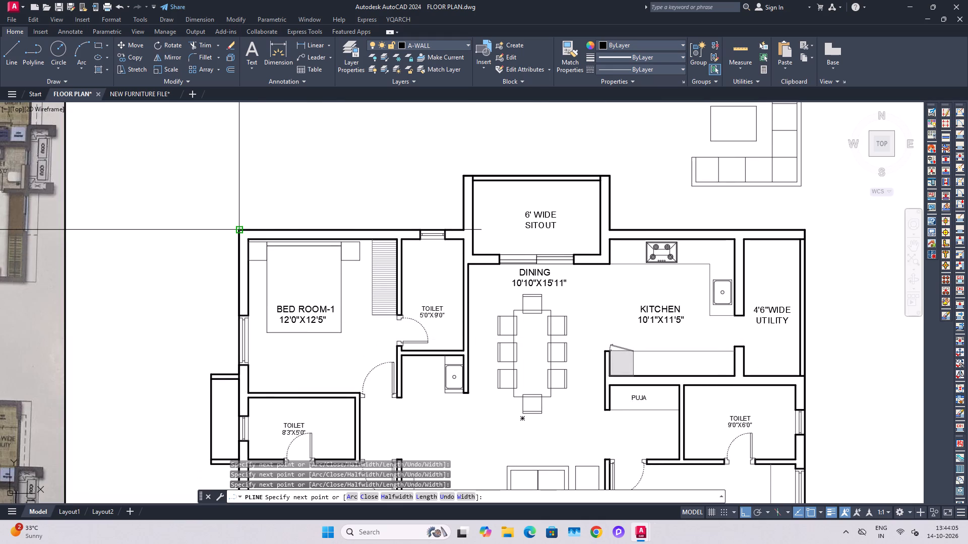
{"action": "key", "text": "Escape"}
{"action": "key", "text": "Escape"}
List the traced outline polyline's properties to read the apartment's area.
{"action": "left_click", "coordinate": [240, 226]}
{"action": "scroll", "coordinate": [234, 222], "scroll_direction": "up", "scroll_amount": 7}
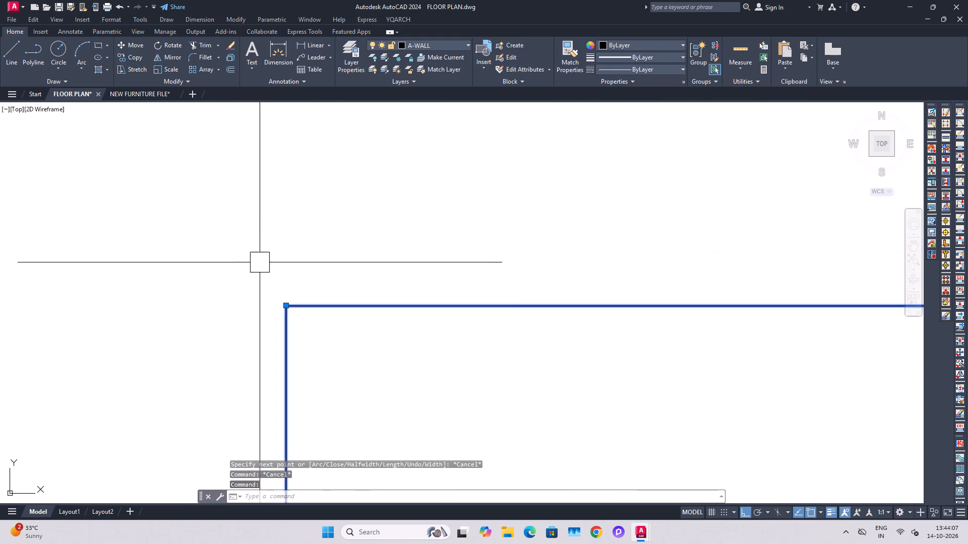
{"action": "scroll", "coordinate": [261, 268], "scroll_direction": "up", "scroll_amount": 4}
{"action": "type", "text": "LI"}
{"action": "key", "text": "space"}
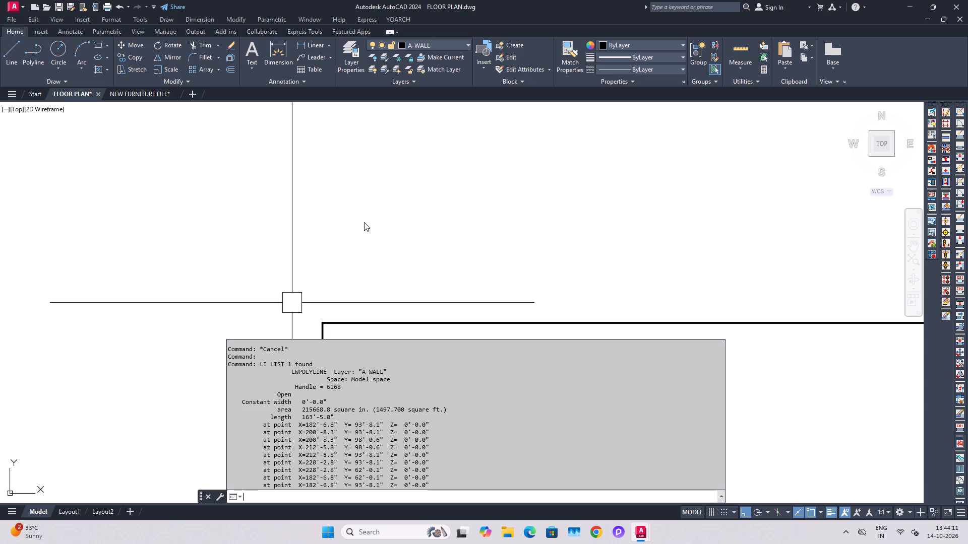
{"action": "left_click", "coordinate": [365, 219]}
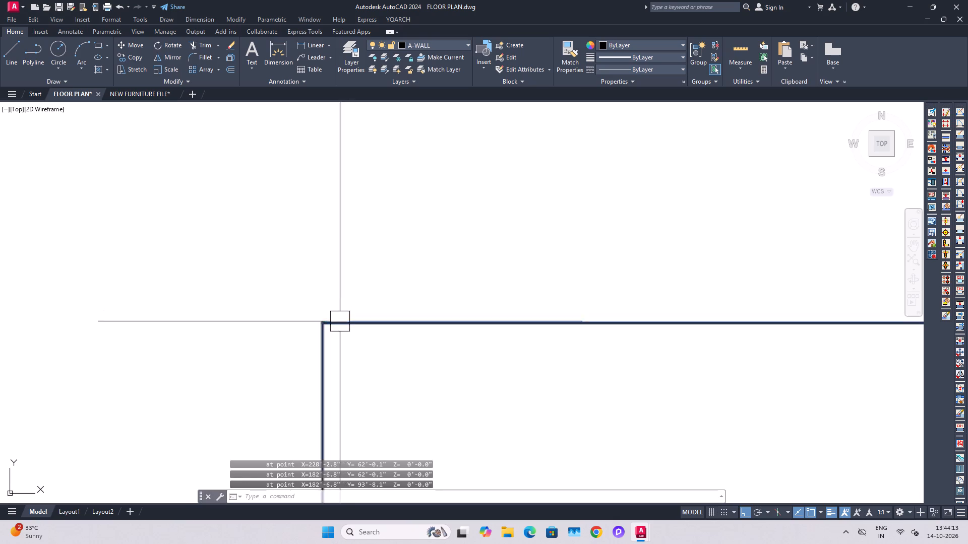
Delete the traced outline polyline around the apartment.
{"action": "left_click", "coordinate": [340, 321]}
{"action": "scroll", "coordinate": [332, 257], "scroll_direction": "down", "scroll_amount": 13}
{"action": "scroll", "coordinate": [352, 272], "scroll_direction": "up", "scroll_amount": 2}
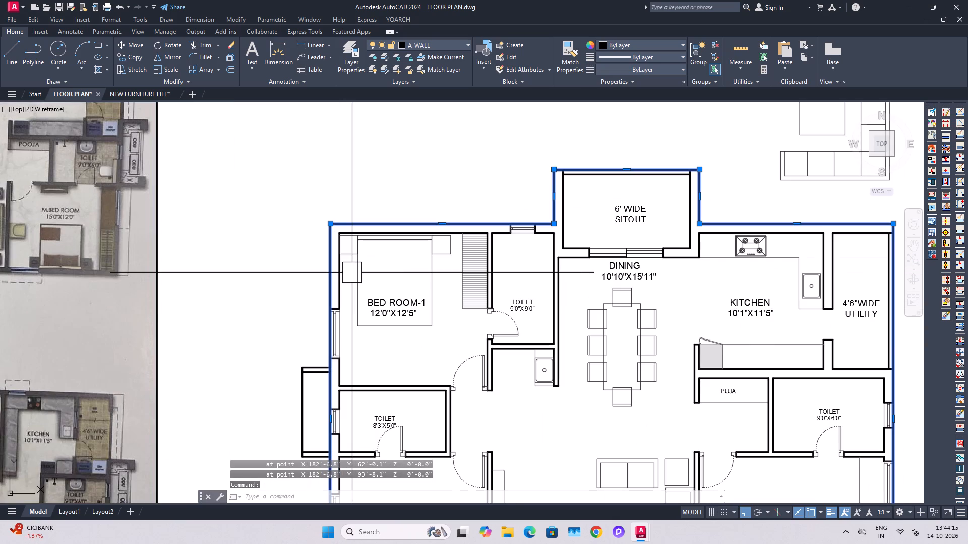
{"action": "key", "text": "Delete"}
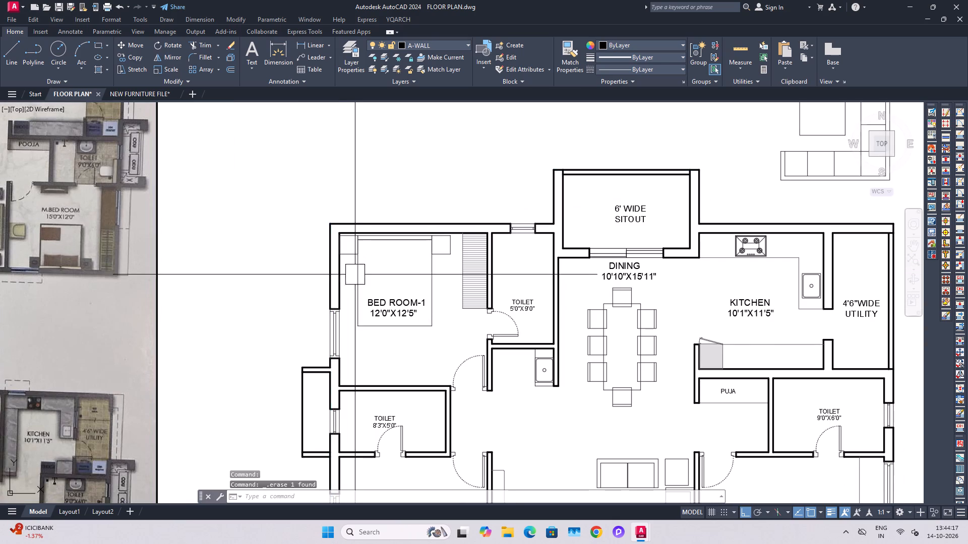
Save the drawing.
{"action": "scroll", "coordinate": [353, 272], "scroll_direction": "down", "scroll_amount": 2}
{"action": "scroll", "coordinate": [188, 171], "scroll_direction": "up", "scroll_amount": 3}
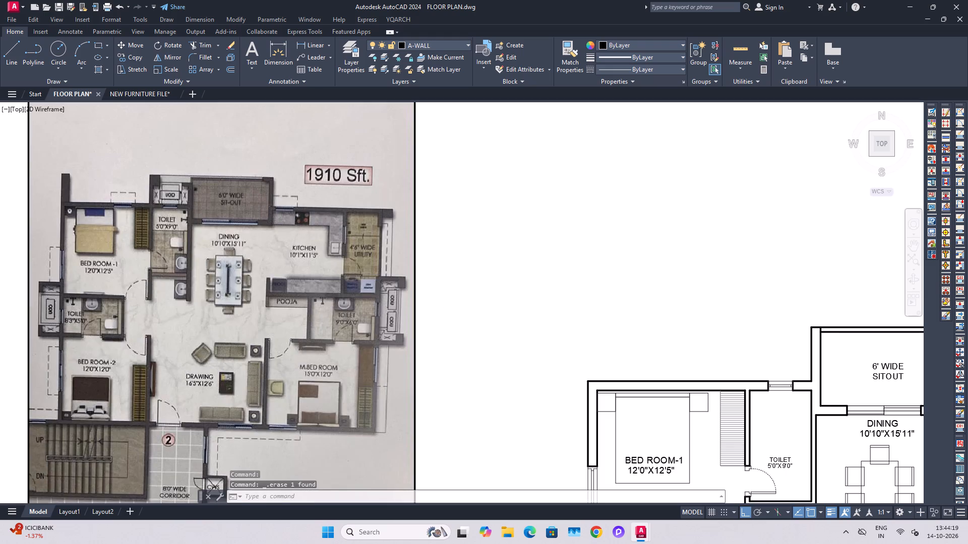
{"action": "scroll", "coordinate": [177, 188], "scroll_direction": "down", "scroll_amount": 1}
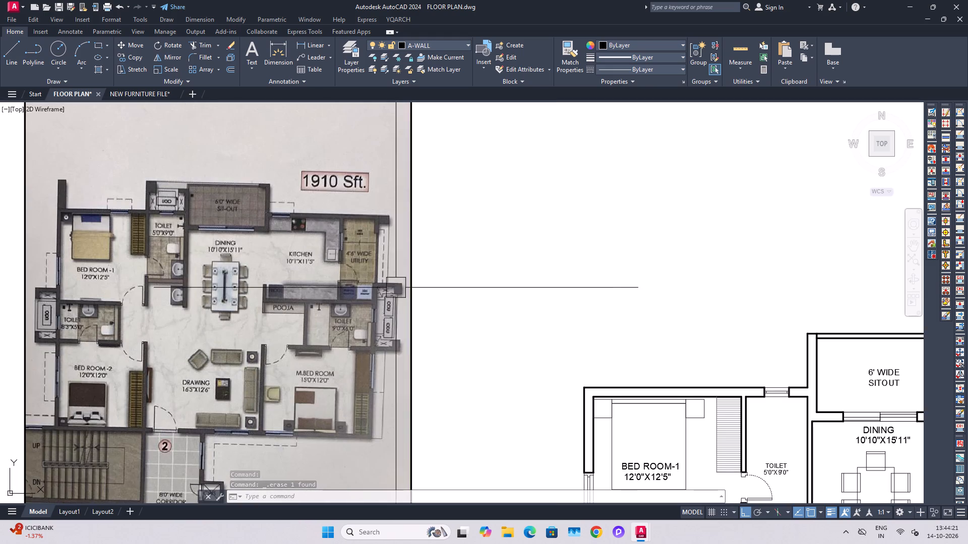
{"action": "scroll", "coordinate": [385, 289], "scroll_direction": "down", "scroll_amount": 1}
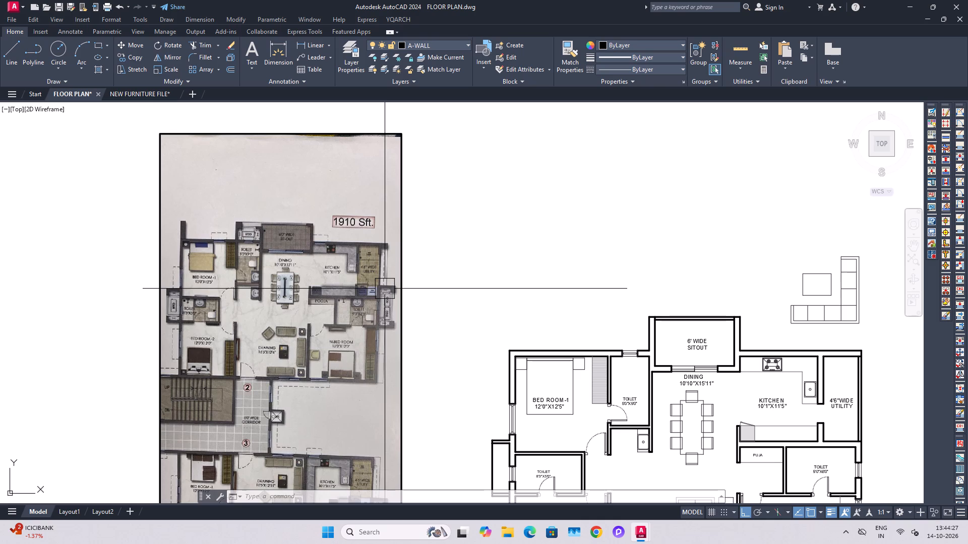
{"action": "key", "text": "Escape"}
{"action": "key", "text": "Escape"}
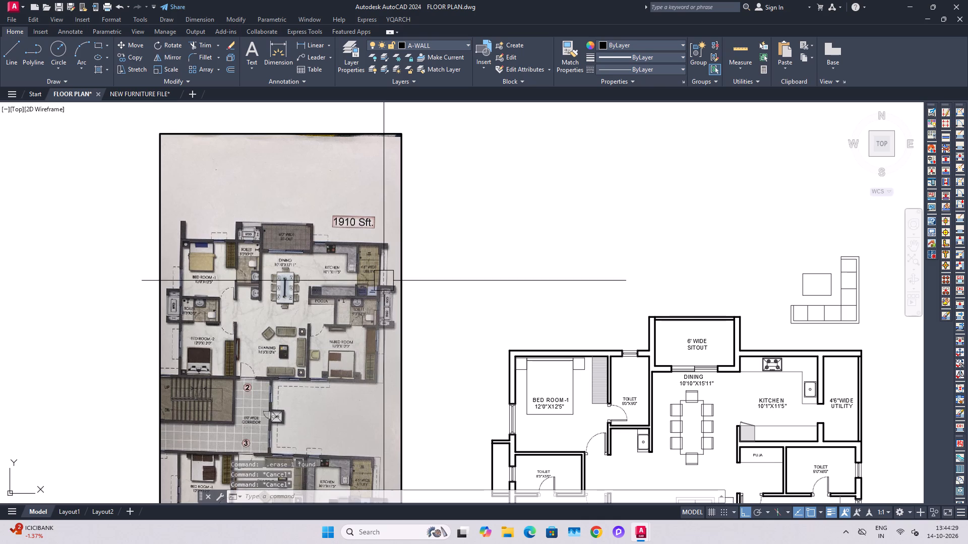
{"action": "middle_click_drag", "start_coordinate": [458, 334], "coordinate": [385, 254]}
{"action": "scroll", "coordinate": [389, 294], "scroll_direction": "down", "scroll_amount": 1}
{"action": "key", "text": "ctrl+s"}
{"action": "key", "text": "ctrl+s"}
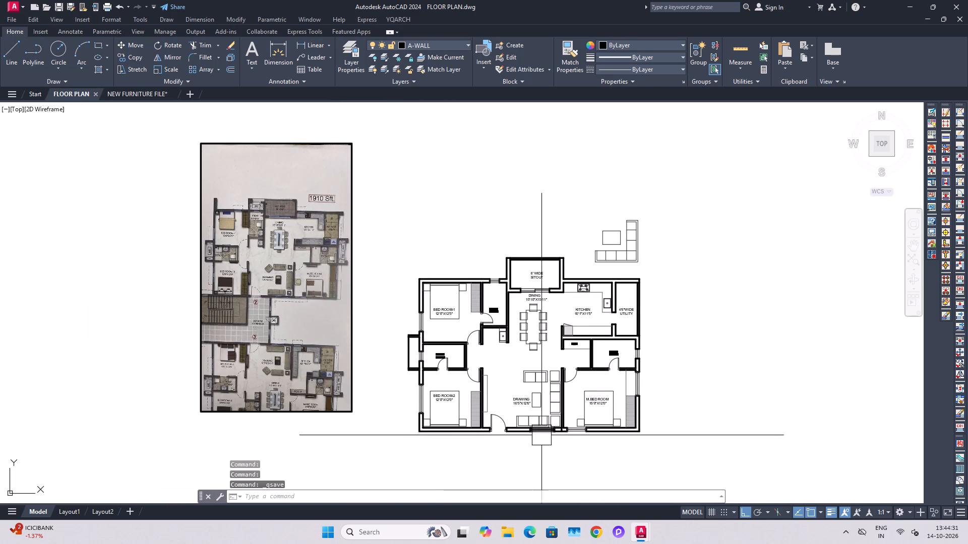
Open the overview of open windows and virtual desktops.
{"action": "middle_click_drag", "start_coordinate": [540, 436], "coordinate": [524, 417]}
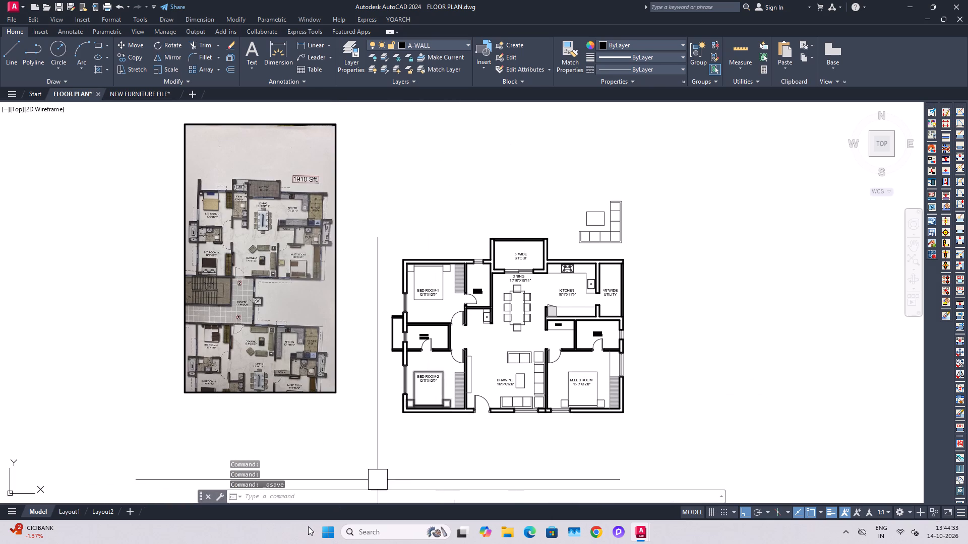
{"action": "middle_click_drag", "start_coordinate": [400, 399], "coordinate": [402, 401]}
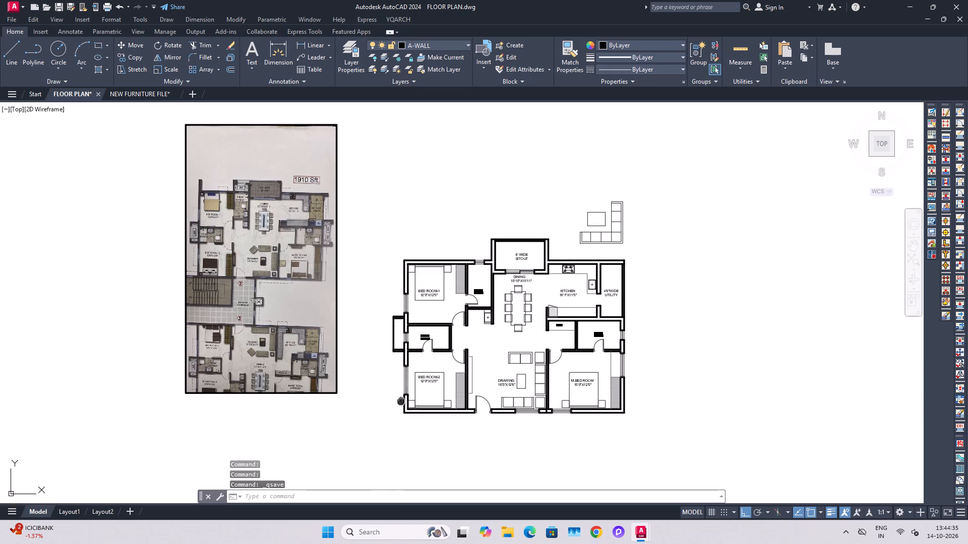
{"action": "middle_click_drag", "start_coordinate": [402, 401], "coordinate": [467, 422]}
{"action": "left_click", "coordinate": [469, 527]}
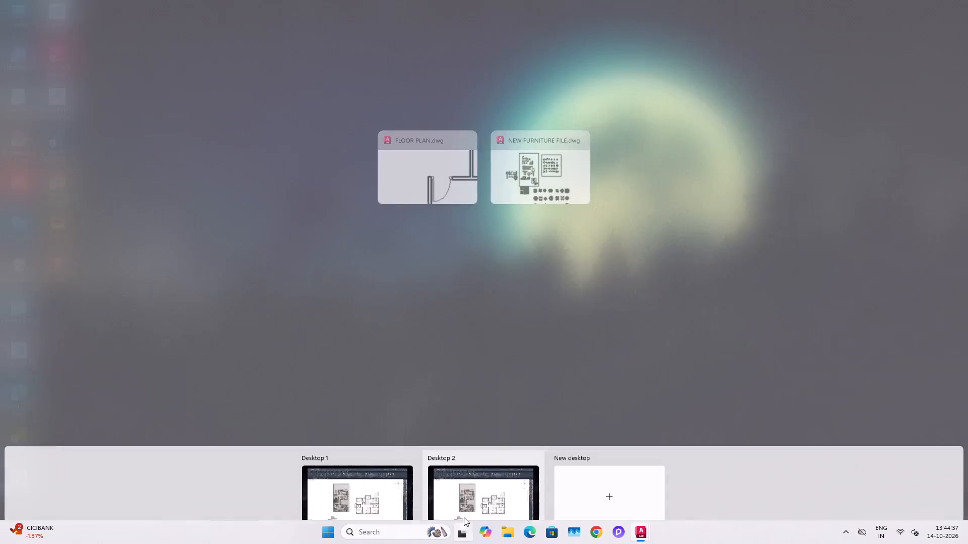
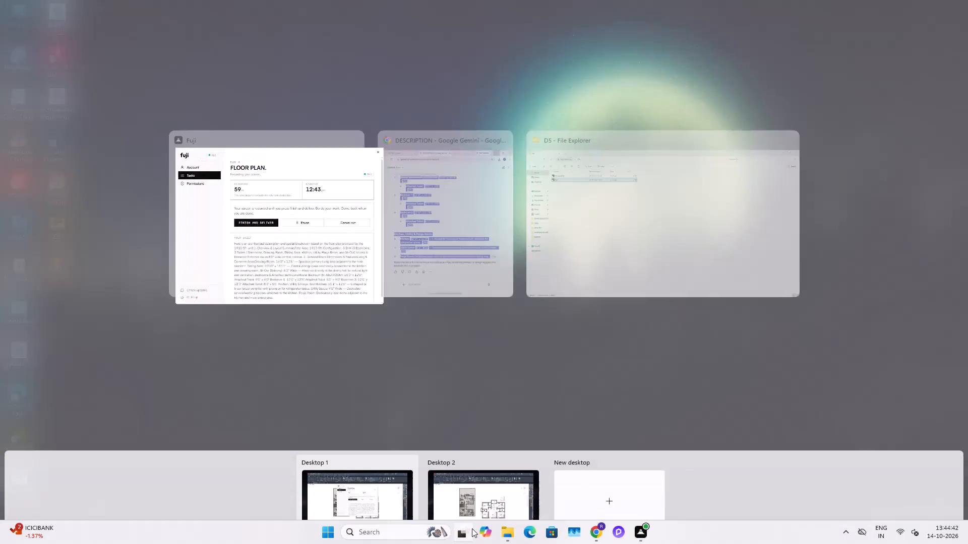
Switch to Desktop 2 with the AutoCAD drawing and save the floor plan.
{"action": "left_click", "coordinate": [471, 469]}
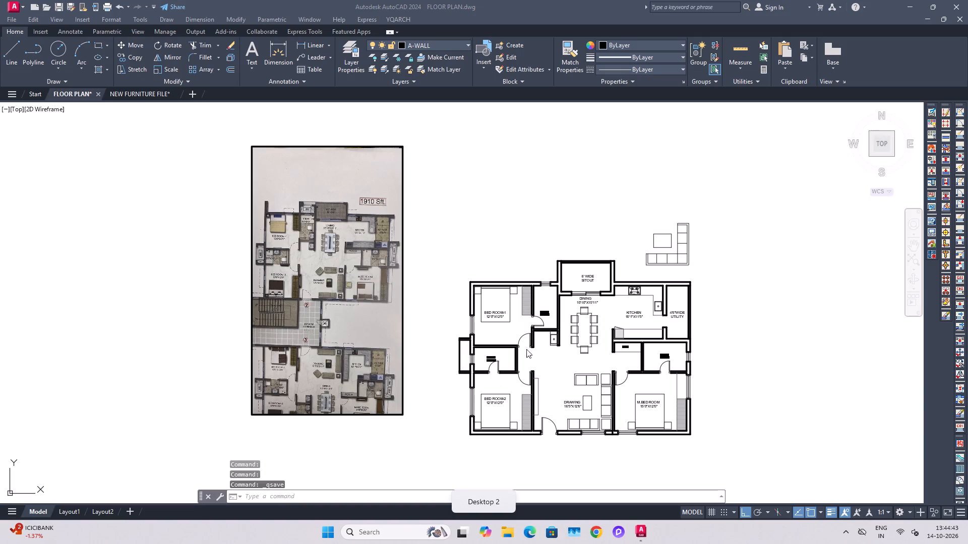
{"action": "key", "text": "Escape"}
{"action": "key", "text": "ctrl+s"}
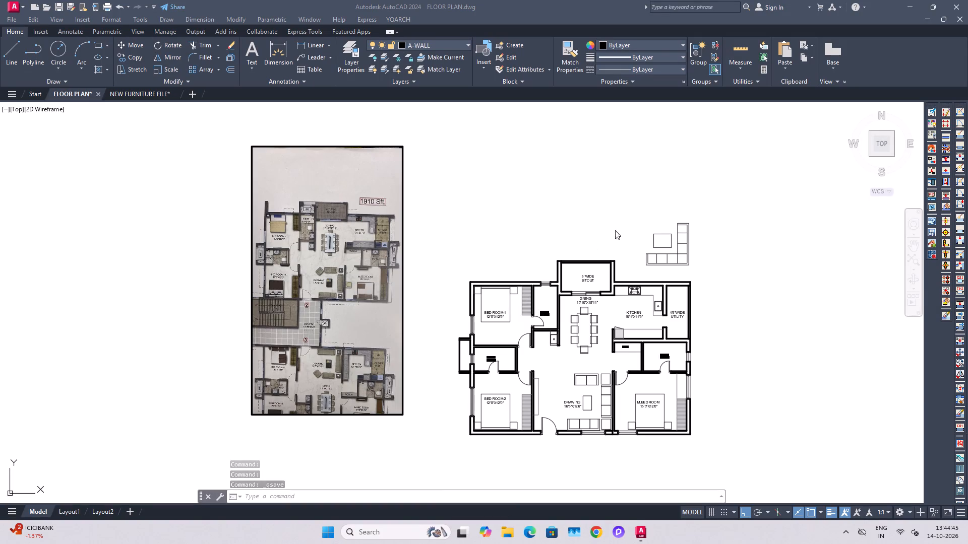
Delete the spare sofa set with coffee table lying outside the plan, above the kitchen and utility.
{"action": "left_click", "coordinate": [688, 250]}
{"action": "left_click_drag", "start_coordinate": [709, 207], "coordinate": [704, 219]}
{"action": "left_click", "coordinate": [640, 270]}
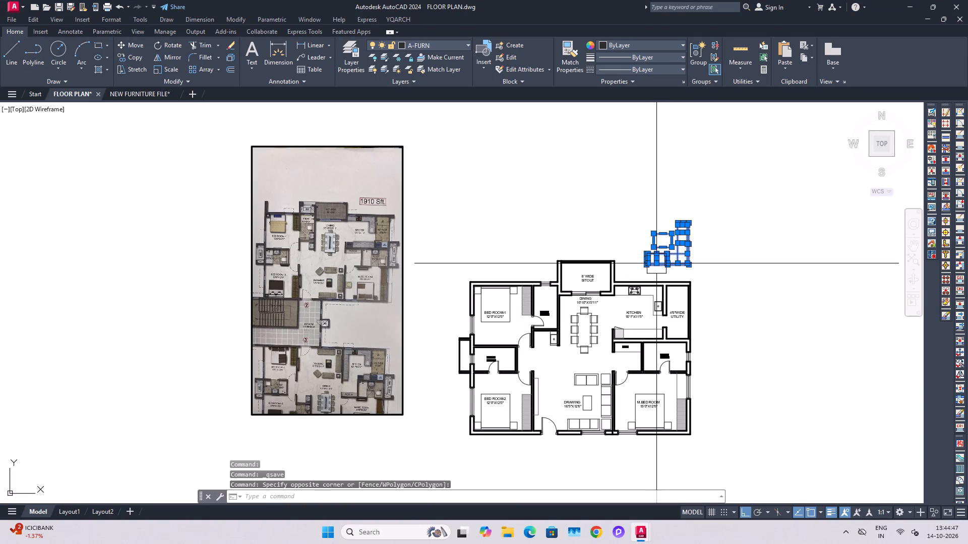
{"action": "key", "text": "Delete"}
{"action": "key", "text": "Delete"}
Delete the reference floor plan image beside the drawing.
{"action": "left_click", "coordinate": [402, 212]}
{"action": "key", "text": "Delete"}
{"action": "middle_click_drag", "start_coordinate": [519, 256], "coordinate": [469, 237]}
{"action": "key", "text": "Escape"}
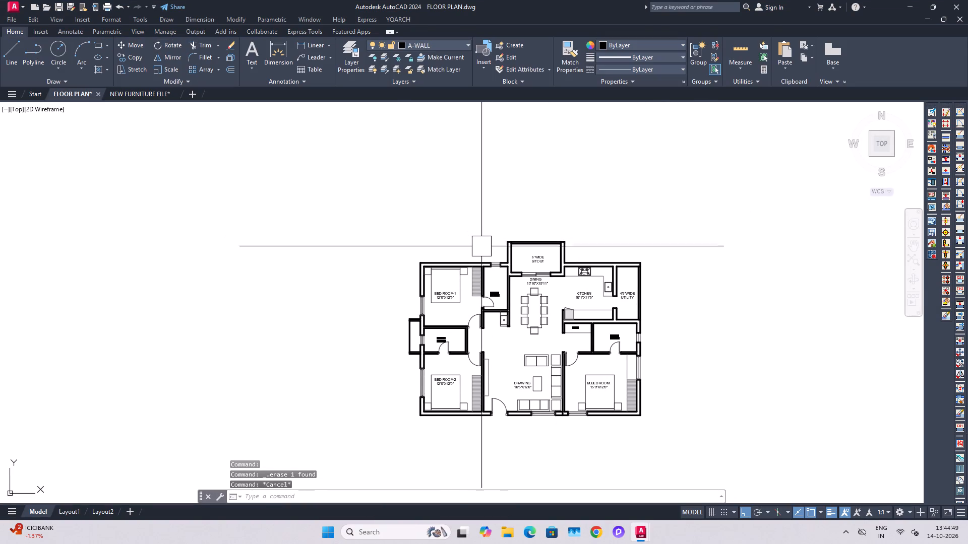
{"action": "key", "text": "Escape"}
Save the cleaned-up floor plan drawing.
{"action": "scroll", "coordinate": [459, 341], "scroll_direction": "up", "scroll_amount": 1}
{"action": "middle_click_drag", "start_coordinate": [526, 341], "coordinate": [470, 342]}
{"action": "key", "text": "ctrl+s"}
{"action": "scroll", "coordinate": [379, 332], "scroll_direction": "up", "scroll_amount": 1}
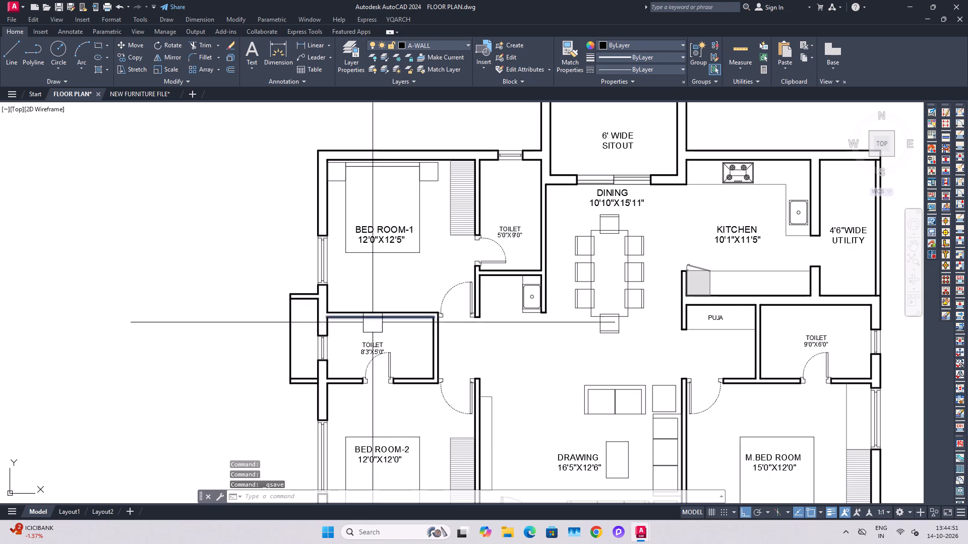
{"action": "key", "text": "ctrl+s"}
Start plotting the model and choose DWG To PDF.pc3 as the plotter.
{"action": "scroll", "coordinate": [401, 314], "scroll_direction": "down", "scroll_amount": 2}
{"action": "middle_click_drag", "start_coordinate": [485, 345], "coordinate": [461, 336]}
{"action": "scroll", "coordinate": [459, 336], "scroll_direction": "up", "scroll_amount": 1}
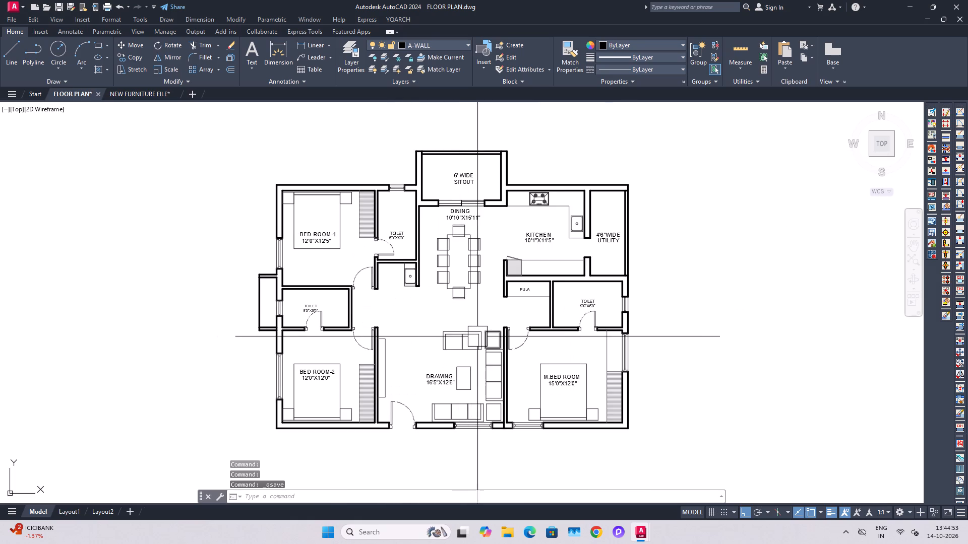
{"action": "middle_click_drag", "start_coordinate": [479, 339], "coordinate": [484, 352]}
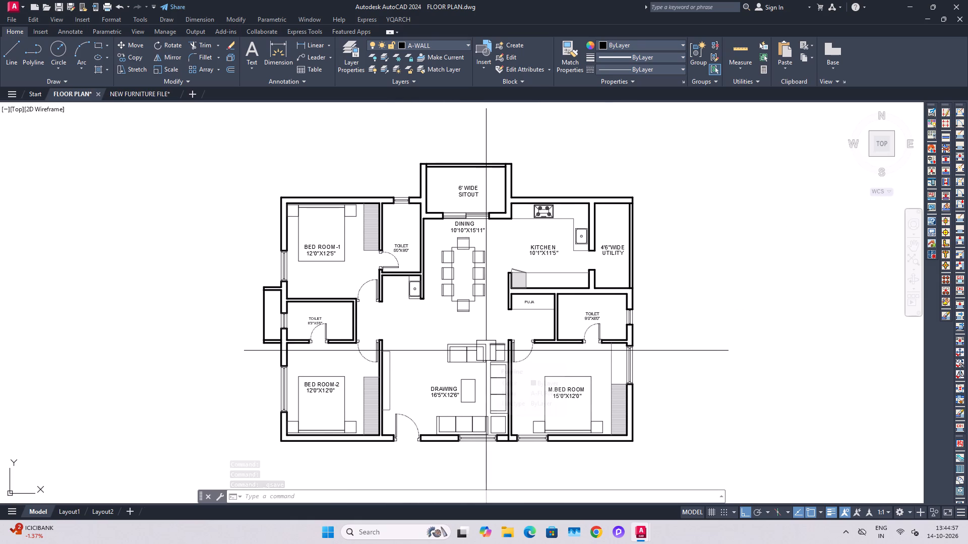
{"action": "key", "text": "ctrl+p"}
{"action": "left_click", "coordinate": [469, 292]}
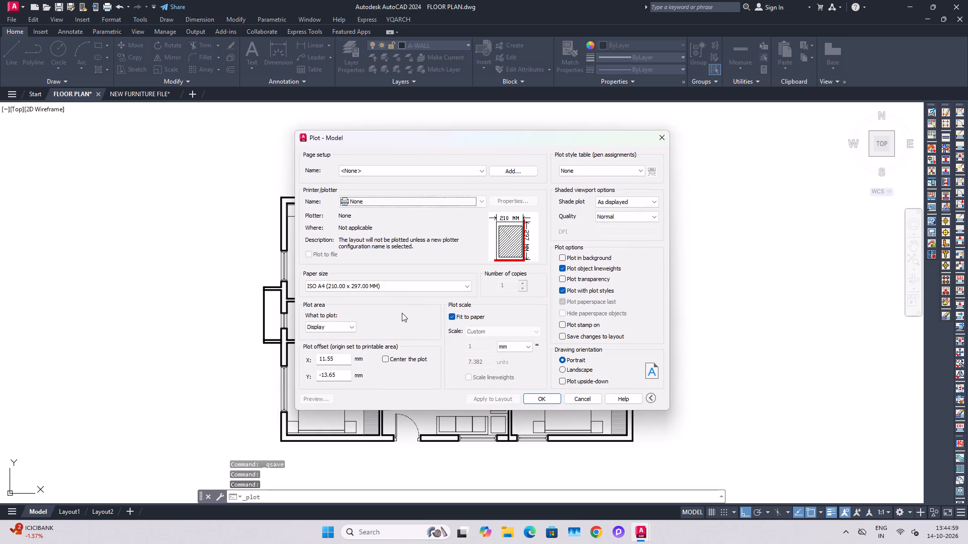
{"action": "left_click", "coordinate": [424, 203]}
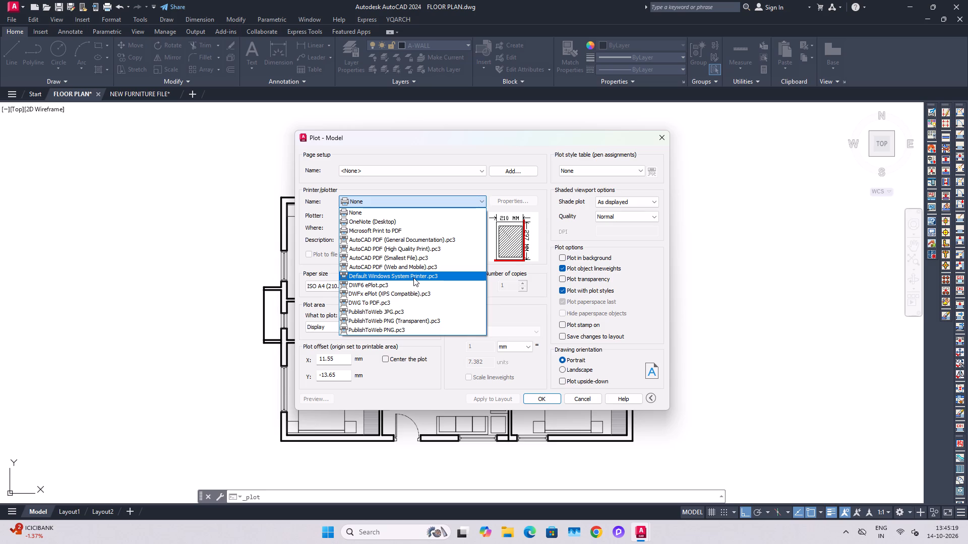
{"action": "left_click", "coordinate": [402, 305]}
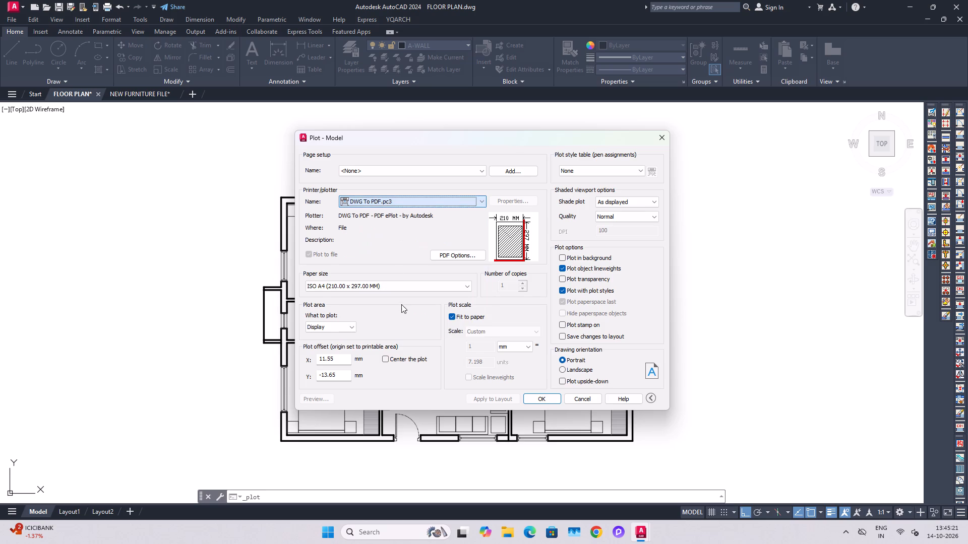
Set the plot area to a window enclosing the whole apartment floor plan.
{"action": "left_click", "coordinate": [339, 324]}
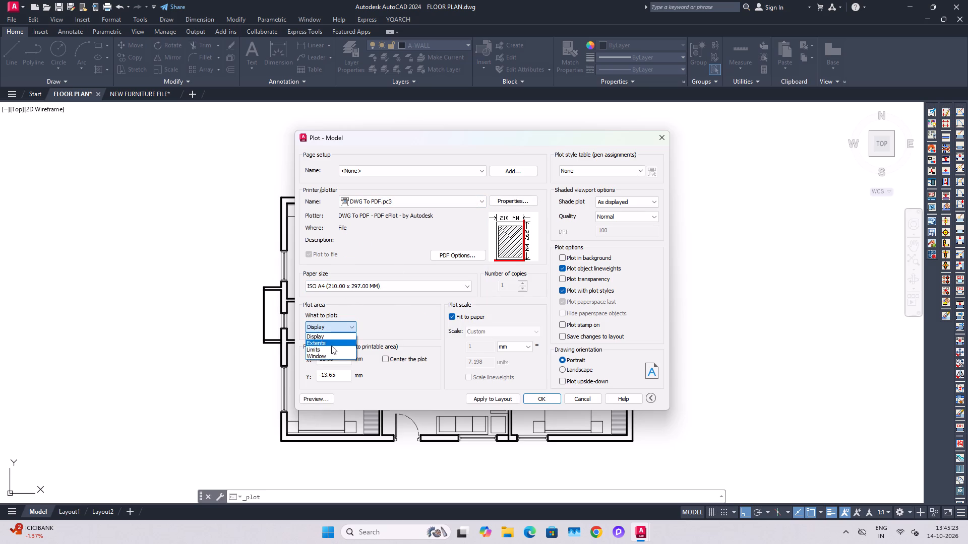
{"action": "left_click", "coordinate": [329, 353]}
{"action": "scroll", "coordinate": [318, 286], "scroll_direction": "down", "scroll_amount": 1}
{"action": "left_click", "coordinate": [268, 204]}
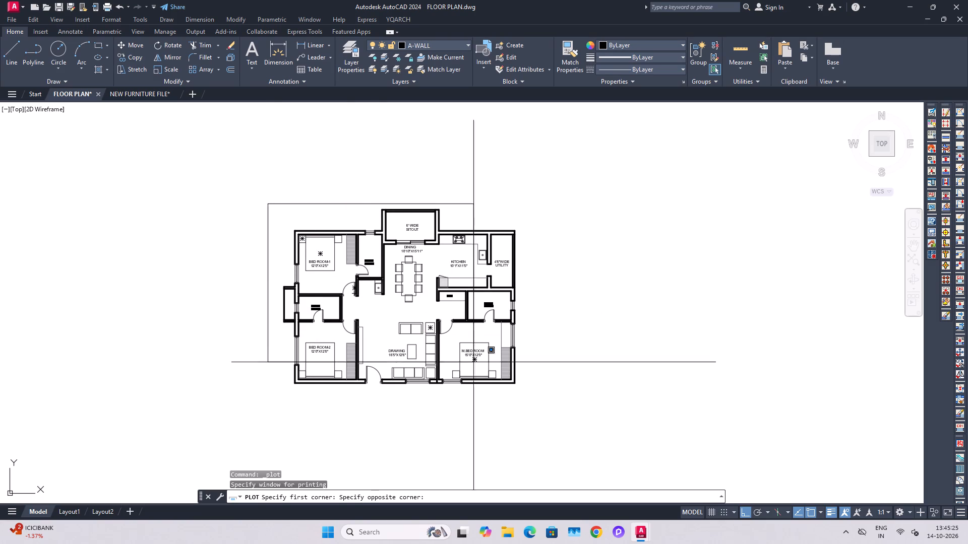
{"action": "left_click", "coordinate": [527, 402]}
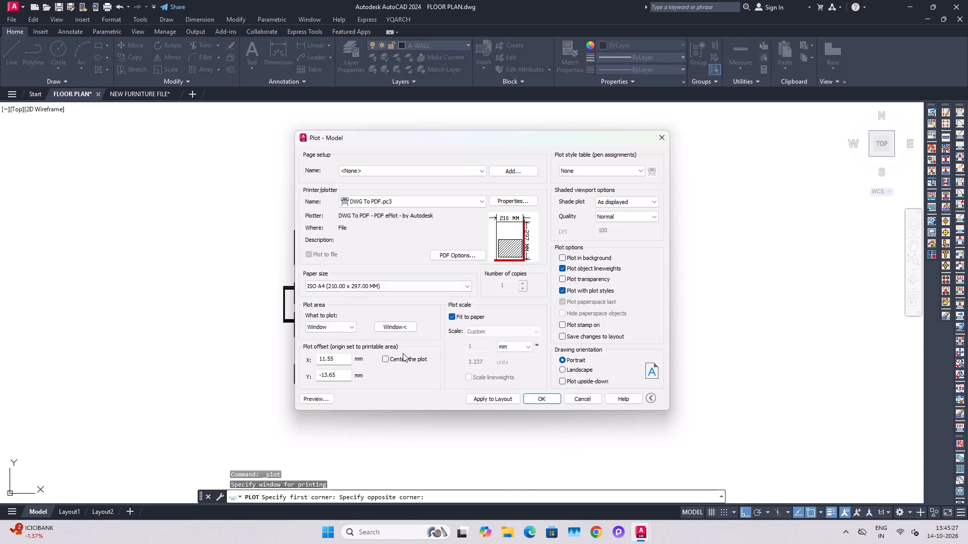
Center the plot on the sheet and set the drawing orientation to landscape.
{"action": "left_click", "coordinate": [400, 355]}
{"action": "left_click", "coordinate": [397, 360]}
{"action": "left_click", "coordinate": [573, 369]}
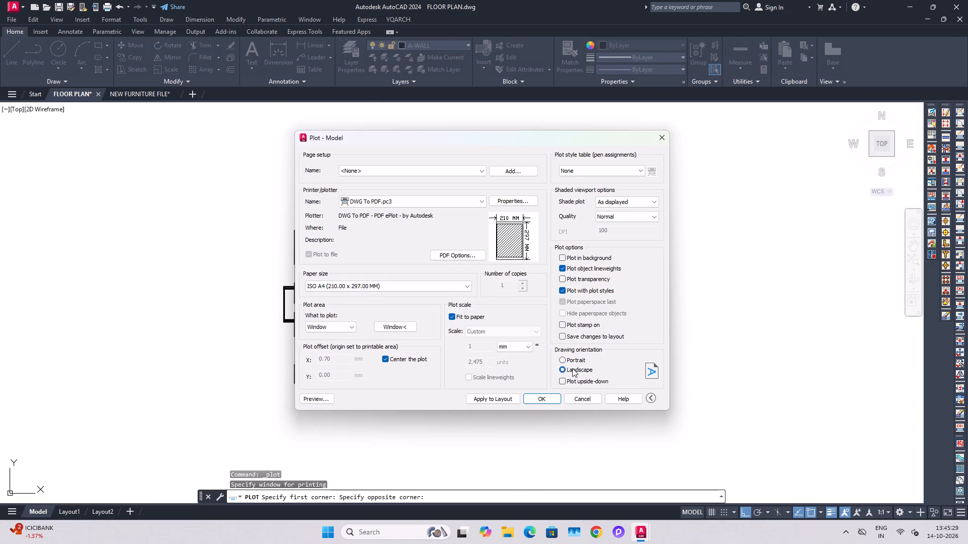
Preview the plot and examine how the floor plan will print.
{"action": "left_click", "coordinate": [324, 397]}
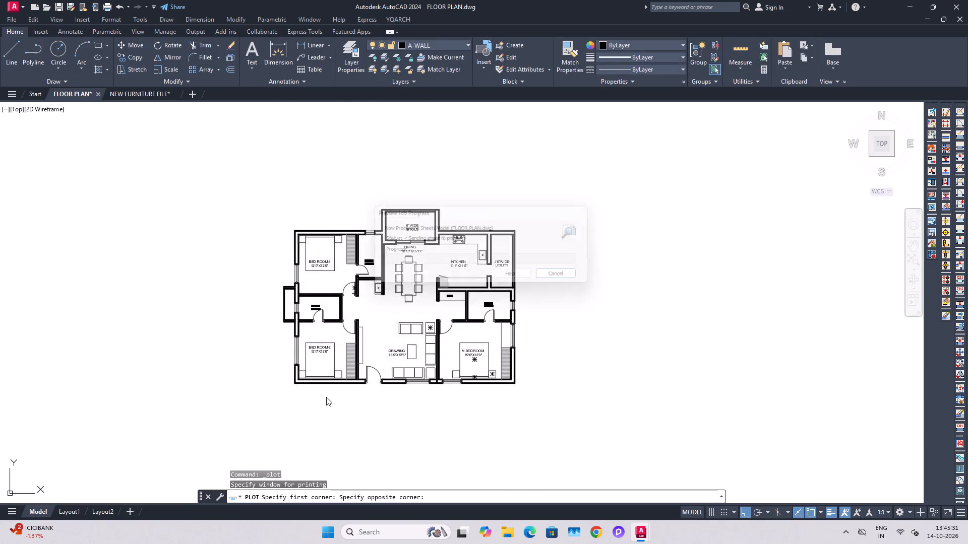
{"action": "scroll", "coordinate": [590, 187], "scroll_direction": "up", "scroll_amount": 1}
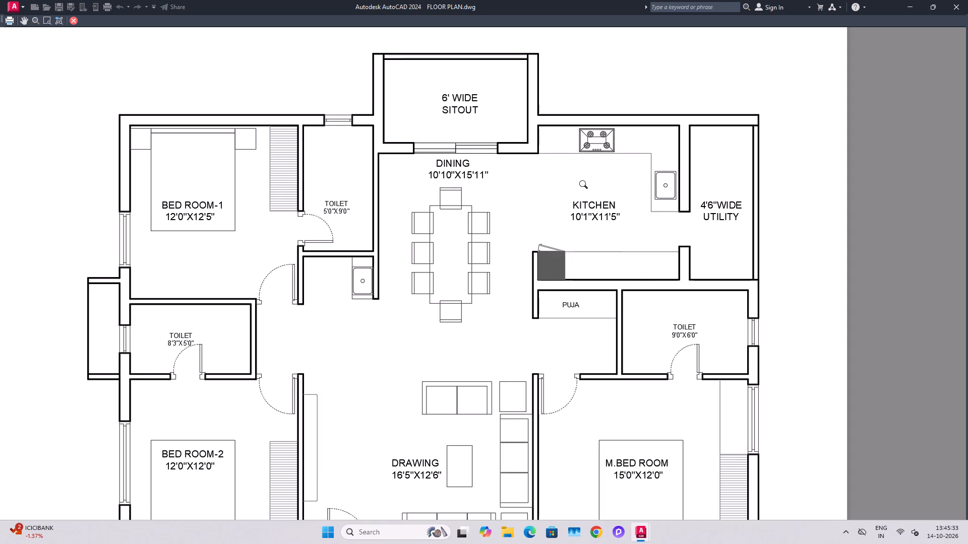
{"action": "middle_click_drag", "start_coordinate": [635, 281], "coordinate": [608, 221]}
{"action": "middle_click_drag", "start_coordinate": [587, 191], "coordinate": [597, 248]}
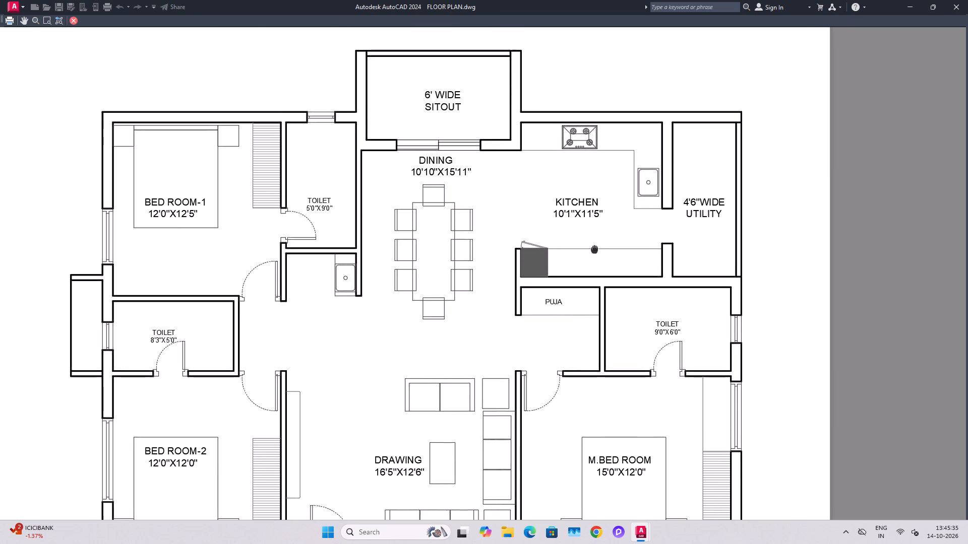
{"action": "scroll", "coordinate": [540, 252], "scroll_direction": "up", "scroll_amount": 3}
{"action": "key", "text": "Escape"}
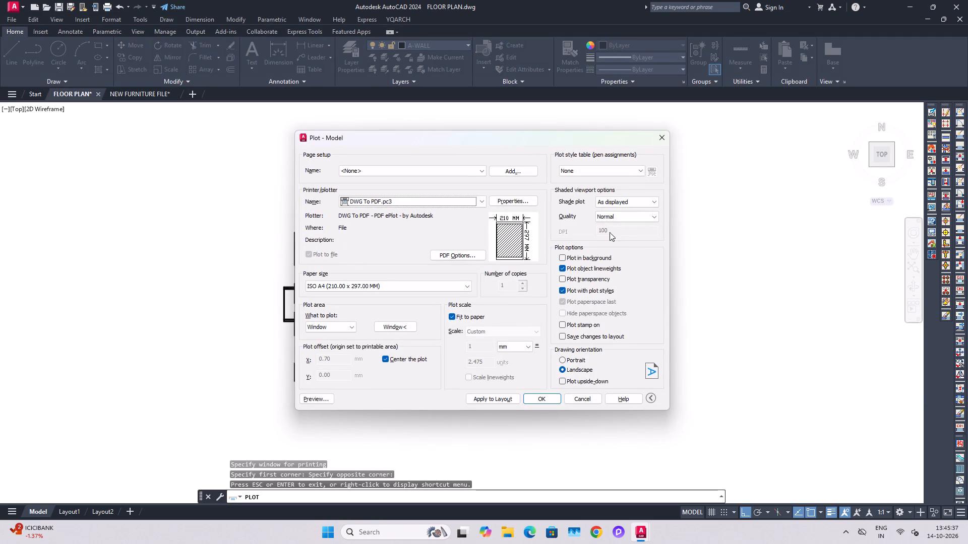
Turn on plot transparency in the plot options.
{"action": "left_click", "coordinate": [589, 280]}
Preview the plot again and inspect the rooms, furniture, hatches and labels across the sheet.
{"action": "left_click", "coordinate": [304, 402]}
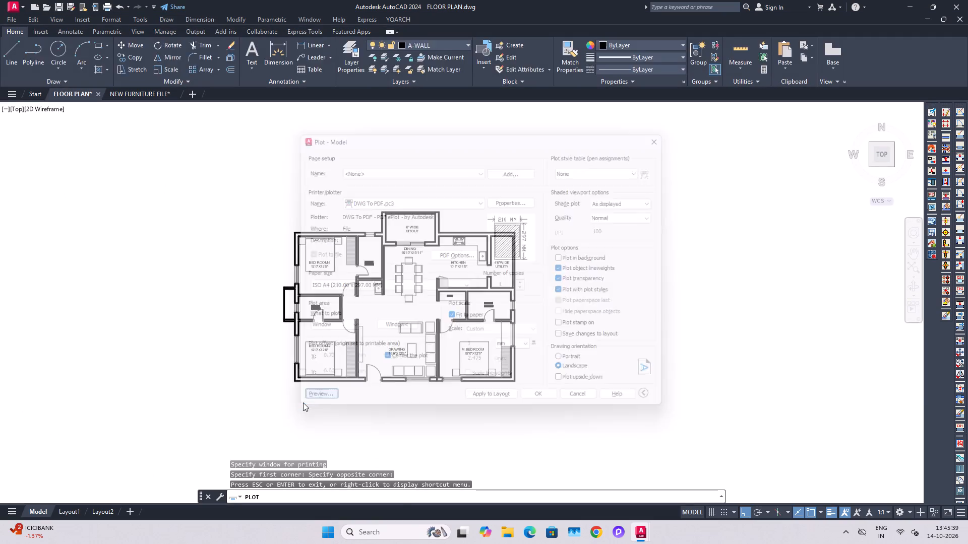
{"action": "scroll", "coordinate": [532, 267], "scroll_direction": "up", "scroll_amount": 2}
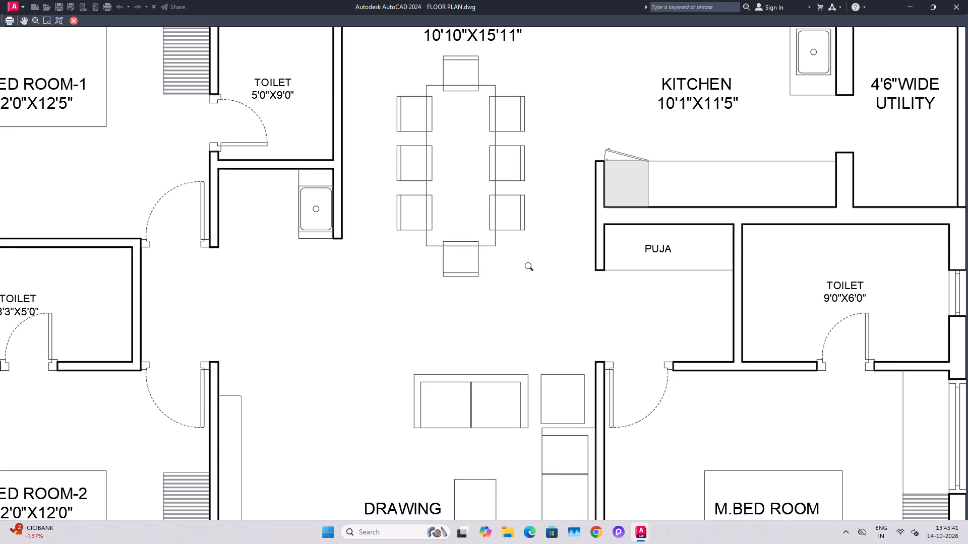
{"action": "scroll", "coordinate": [531, 268], "scroll_direction": "down", "scroll_amount": 1}
{"action": "middle_click_drag", "start_coordinate": [483, 209], "coordinate": [503, 295]}
{"action": "scroll", "coordinate": [632, 172], "scroll_direction": "up", "scroll_amount": 1}
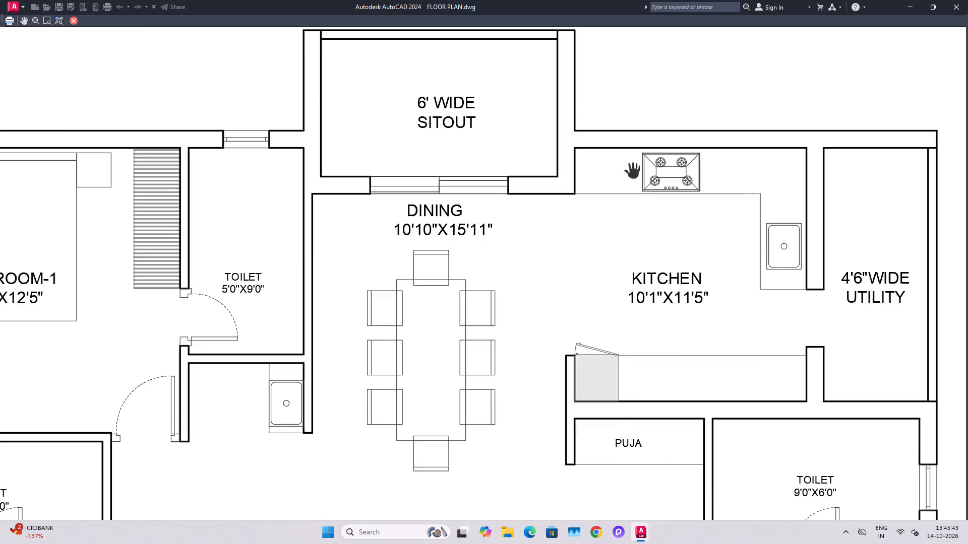
{"action": "scroll", "coordinate": [632, 172], "scroll_direction": "up", "scroll_amount": 2}
{"action": "scroll", "coordinate": [637, 200], "scroll_direction": "down", "scroll_amount": 1}
{"action": "middle_click_drag", "start_coordinate": [503, 162], "coordinate": [548, 239]}
{"action": "scroll", "coordinate": [562, 221], "scroll_direction": "down", "scroll_amount": 1}
{"action": "middle_click_drag", "start_coordinate": [566, 271], "coordinate": [573, 214]}
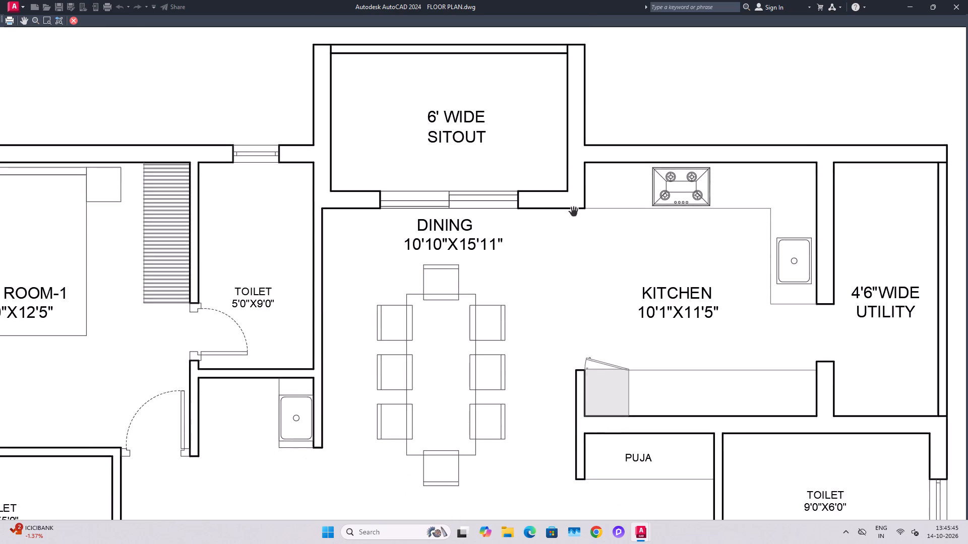
{"action": "scroll", "coordinate": [574, 212], "scroll_direction": "down", "scroll_amount": 1}
{"action": "middle_click_drag", "start_coordinate": [565, 265], "coordinate": [569, 206]}
{"action": "middle_click", "coordinate": [570, 250]}
{"action": "scroll", "coordinate": [569, 204], "scroll_direction": "down", "scroll_amount": 1}
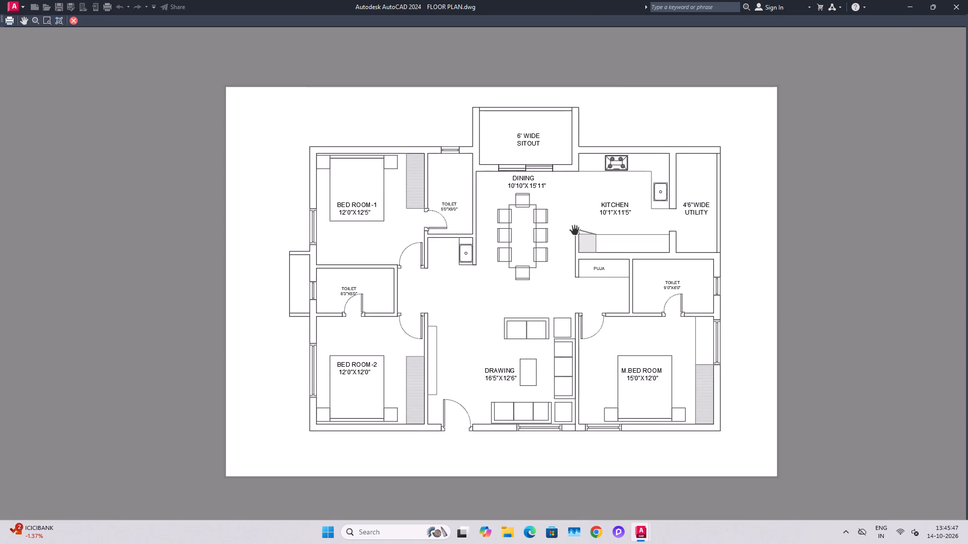
{"action": "middle_click", "coordinate": [576, 241]}
{"action": "scroll", "coordinate": [573, 237], "scroll_direction": "up", "scroll_amount": 1}
{"action": "middle_click_drag", "start_coordinate": [561, 262], "coordinate": [552, 186]}
{"action": "scroll", "coordinate": [534, 255], "scroll_direction": "up", "scroll_amount": 1}
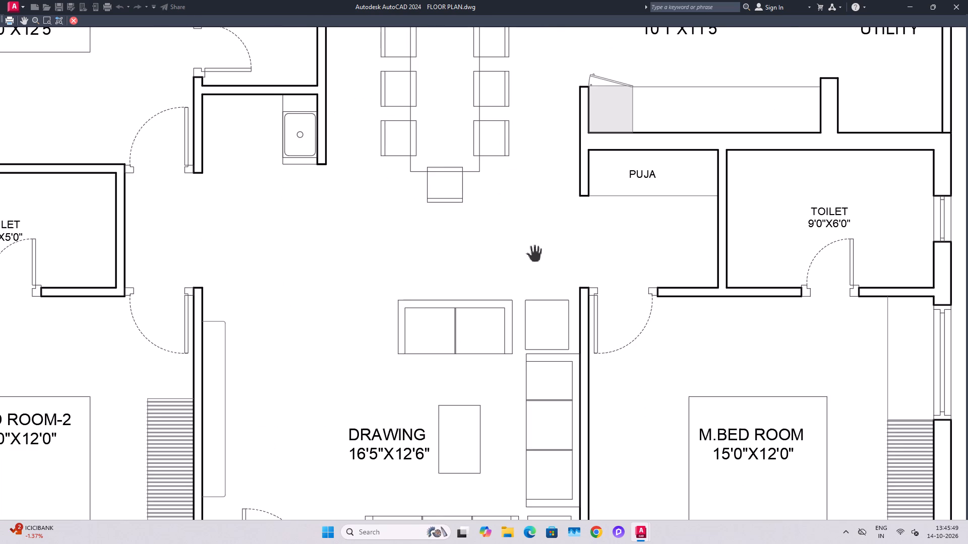
{"action": "scroll", "coordinate": [534, 255], "scroll_direction": "down", "scroll_amount": 1}
{"action": "middle_click_drag", "start_coordinate": [532, 255], "coordinate": [527, 217]}
{"action": "key", "text": "Escape"}
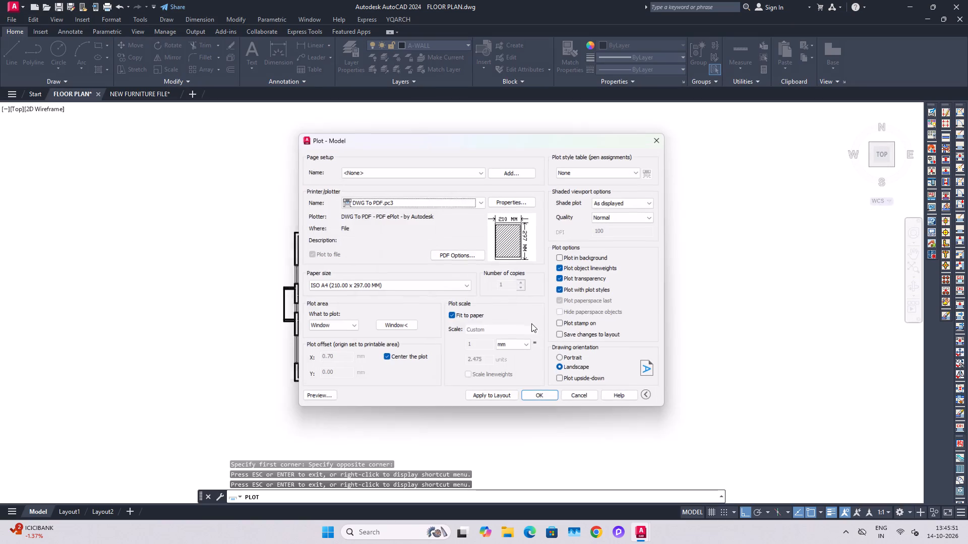
Apply the current plot settings to the layout.
{"action": "left_click", "coordinate": [535, 400]}
{"action": "key", "text": "Escape"}
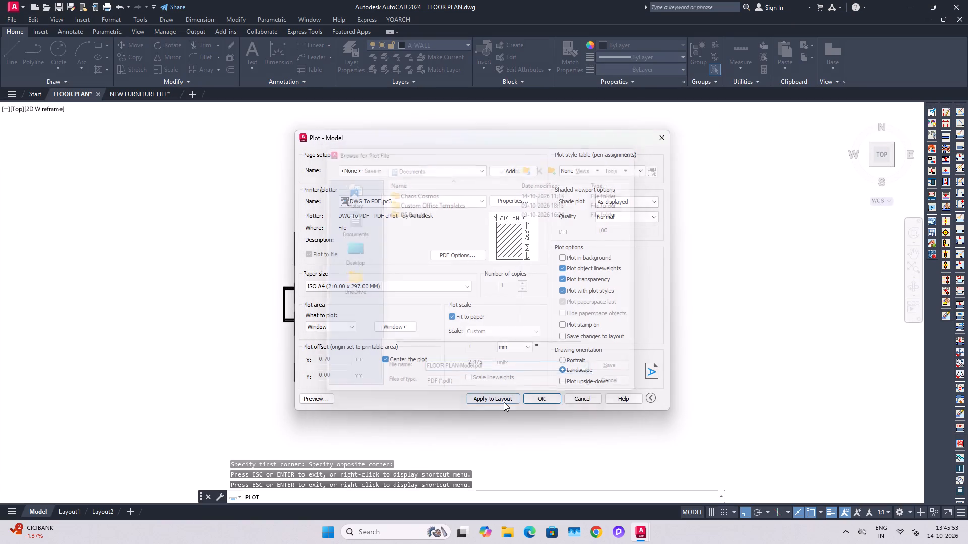
{"action": "left_click", "coordinate": [502, 402]}
Plot the floor plan to FLOOR PLAN-Model.pdf in the INTERIOR PLAN folder on drive D.
{"action": "left_click", "coordinate": [546, 396]}
{"action": "left_click", "coordinate": [350, 252]}
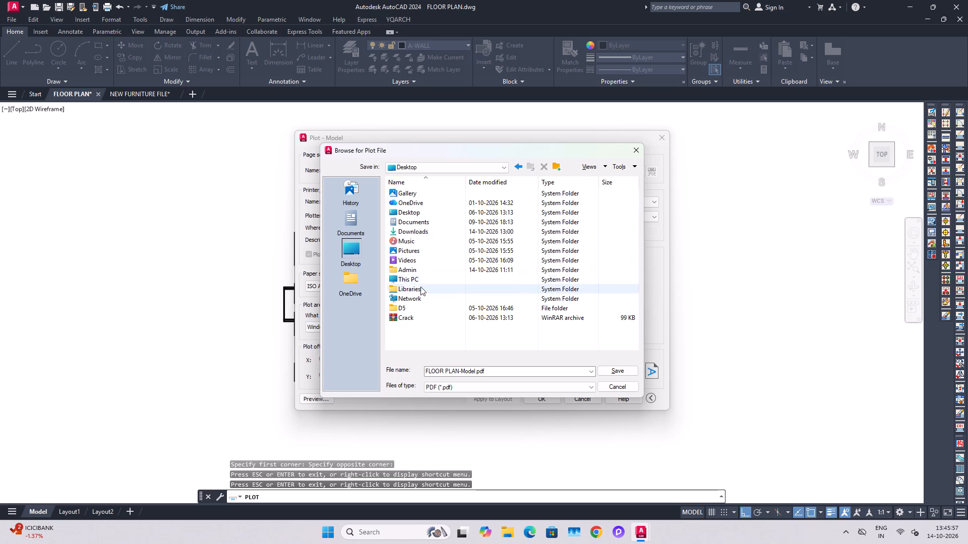
{"action": "double_click", "coordinate": [417, 281]}
{"action": "double_click", "coordinate": [405, 217]}
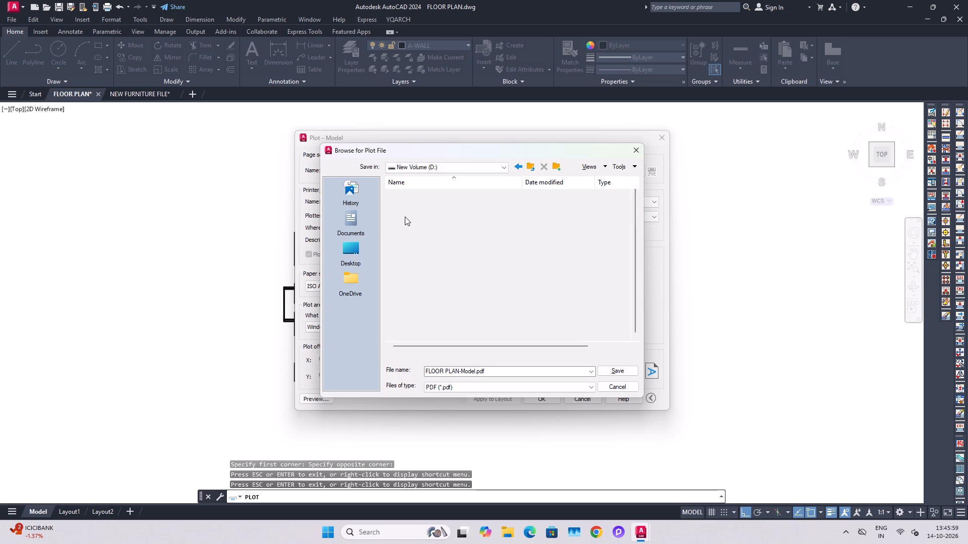
{"action": "double_click", "coordinate": [426, 220]}
{"action": "scroll", "coordinate": [424, 244], "scroll_direction": "down", "scroll_amount": 4}
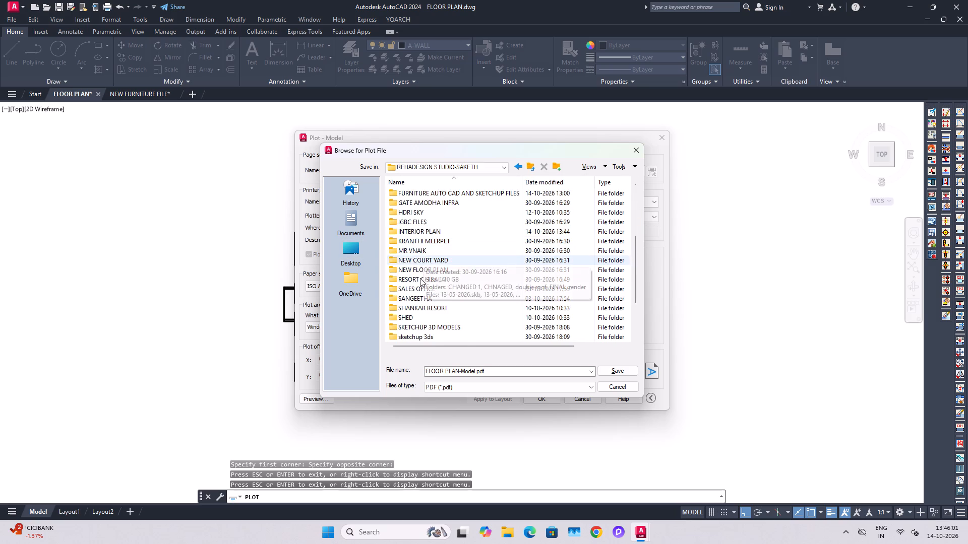
{"action": "scroll", "coordinate": [420, 287], "scroll_direction": "down", "scroll_amount": 6}
{"action": "scroll", "coordinate": [425, 300], "scroll_direction": "up", "scroll_amount": 4}
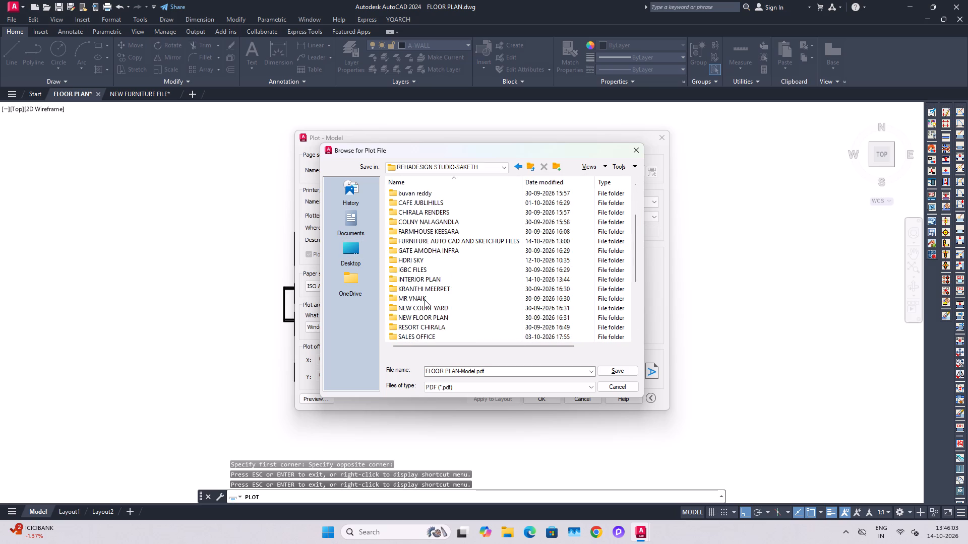
{"action": "scroll", "coordinate": [423, 278], "scroll_direction": "up", "scroll_amount": 1}
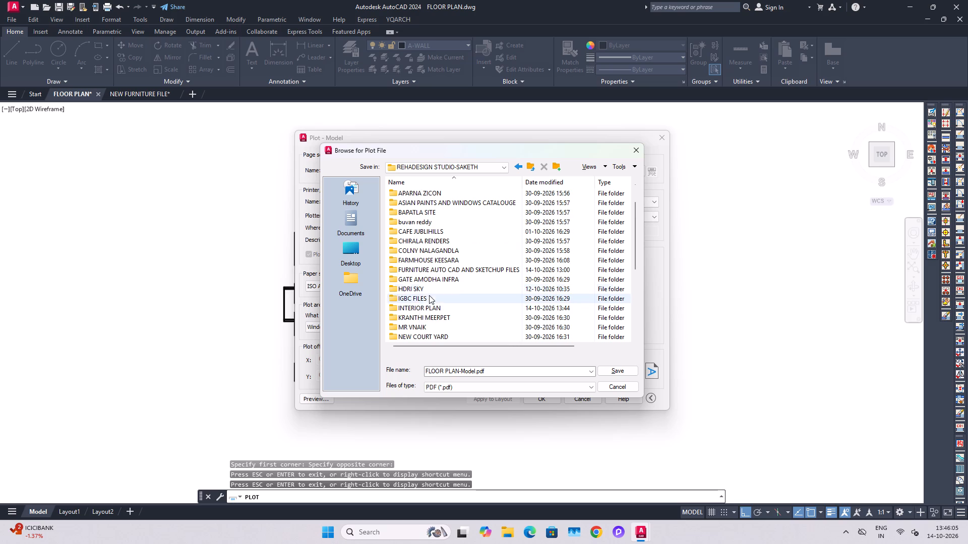
{"action": "double_click", "coordinate": [413, 309]}
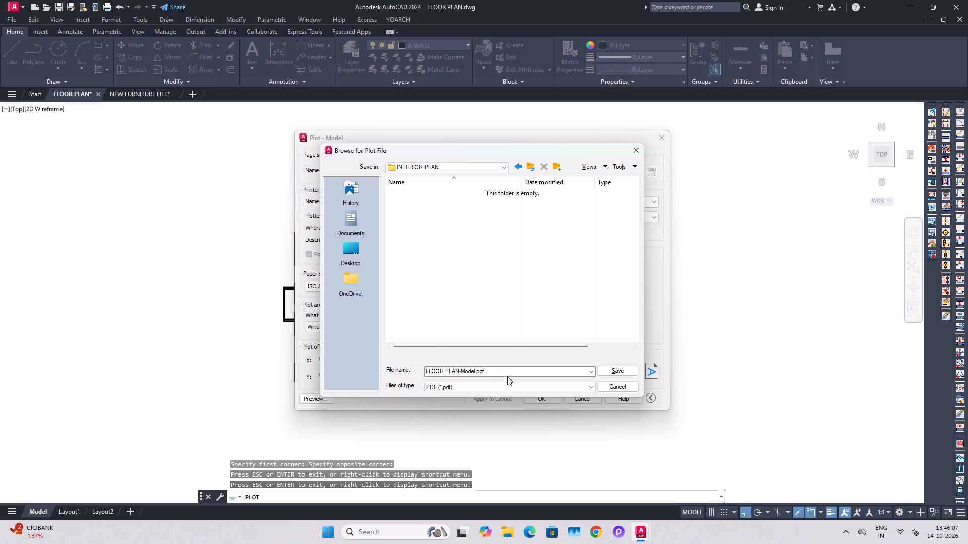
{"action": "left_click", "coordinate": [622, 360]}
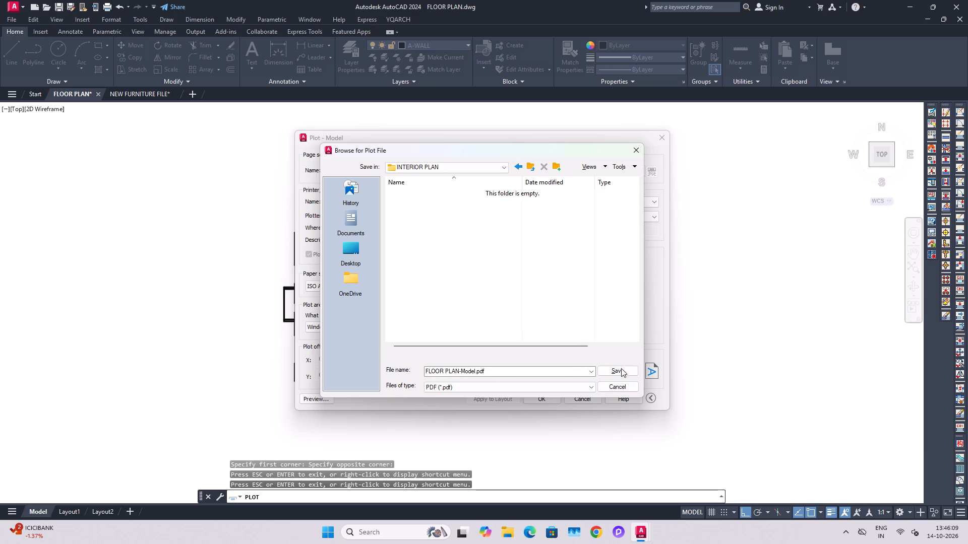
{"action": "left_click", "coordinate": [620, 370]}
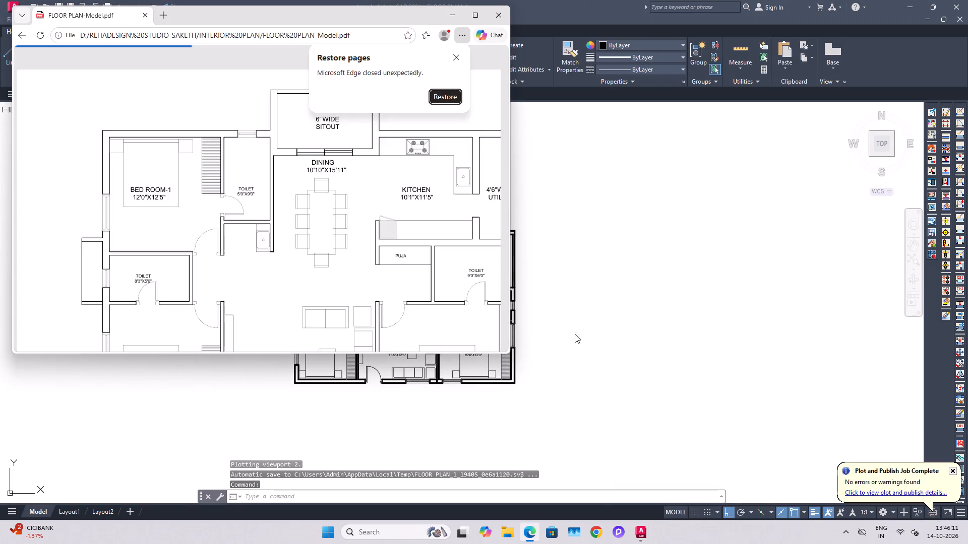
Look over the plotted floor plan PDF in Microsoft Edge and close it.
{"action": "scroll", "coordinate": [320, 194], "scroll_direction": "down", "scroll_amount": 5}
{"action": "left_click", "coordinate": [498, 21]}
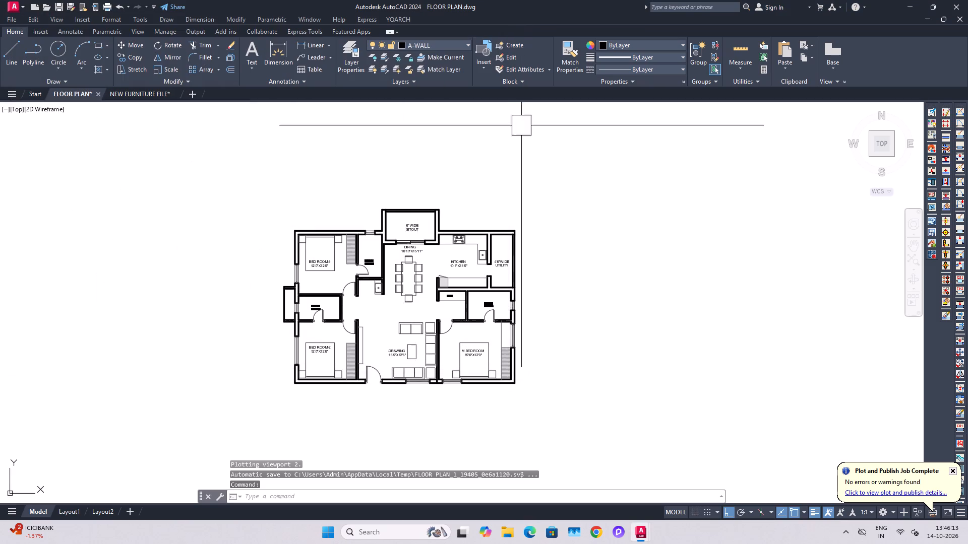
Save the FLOOR PLAN drawing and dismiss the plot job notification.
{"action": "key", "text": "Escape"}
{"action": "key", "text": "Escape"}
{"action": "key", "text": "ctrl+s"}
{"action": "middle_click_drag", "start_coordinate": [471, 258], "coordinate": [492, 256]}
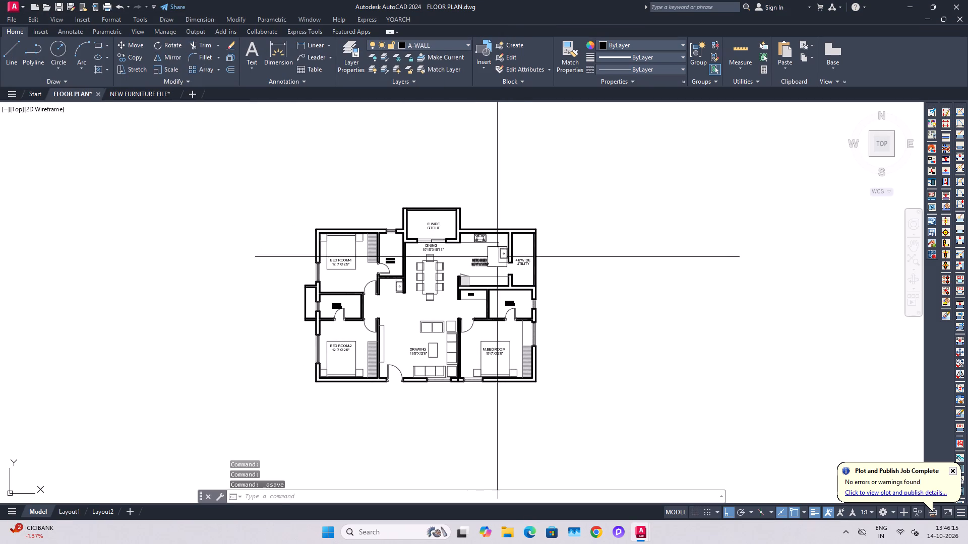
{"action": "left_click", "coordinate": [952, 469]}
{"action": "middle_click_drag", "start_coordinate": [499, 331], "coordinate": [550, 323]}
{"action": "key", "text": "Escape"}
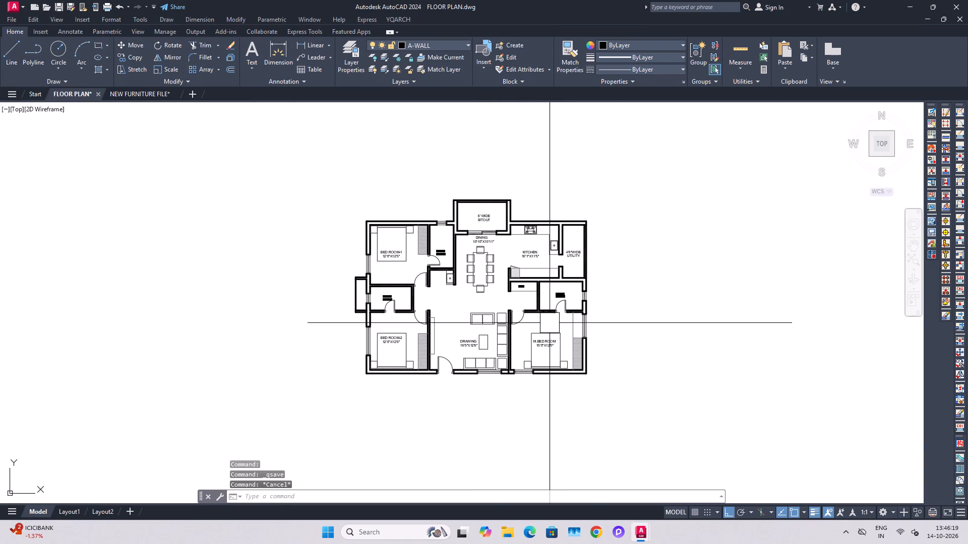
{"action": "key", "text": "ctrl+s"}
Turn off command log recording with LOGFILEOFF.
{"action": "type", "text": "LOG"}
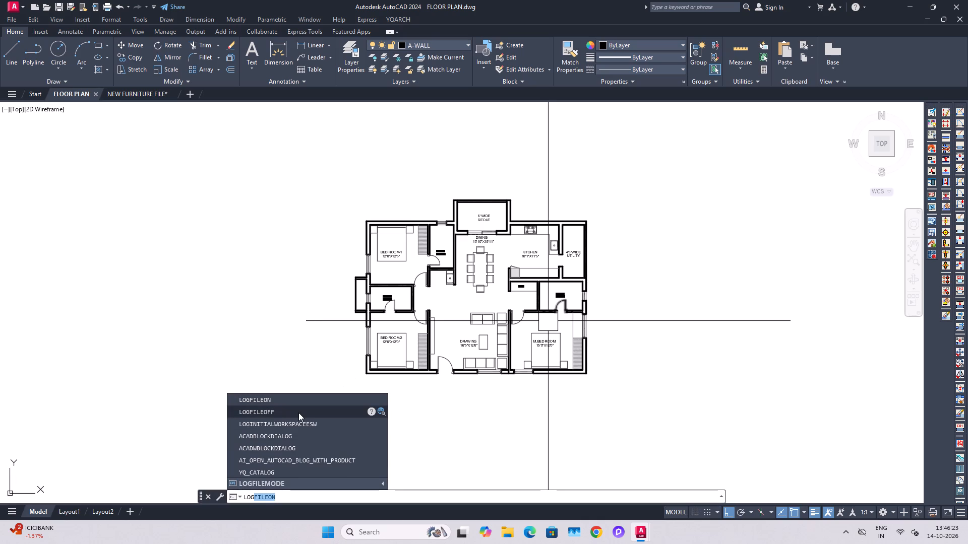
{"action": "left_click", "coordinate": [301, 411]}
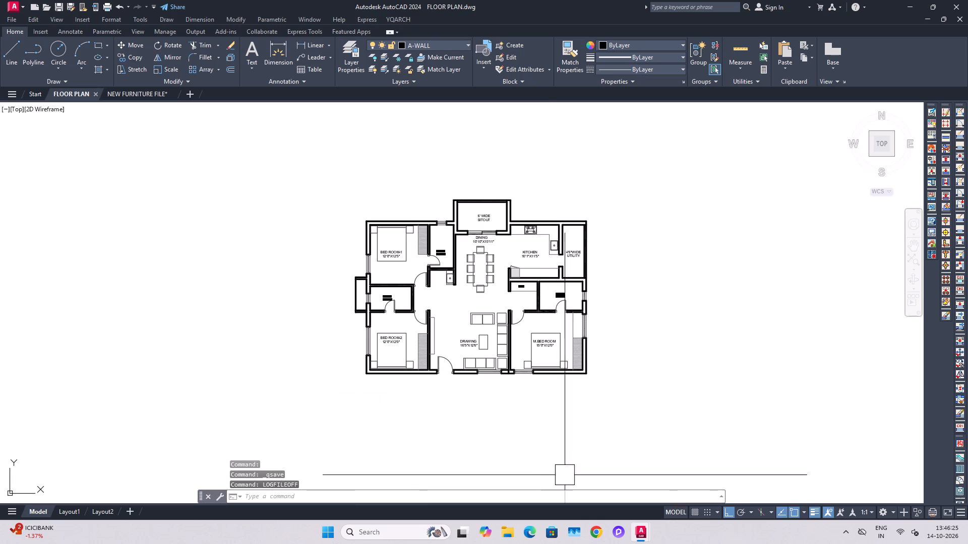
{"action": "key", "text": "Escape"}
{"action": "key", "text": "Escape"}
Save the FLOOR PLAN drawing again with logging off.
{"action": "key", "text": "ctrl+s"}
{"action": "key", "text": "ctrl+s"}
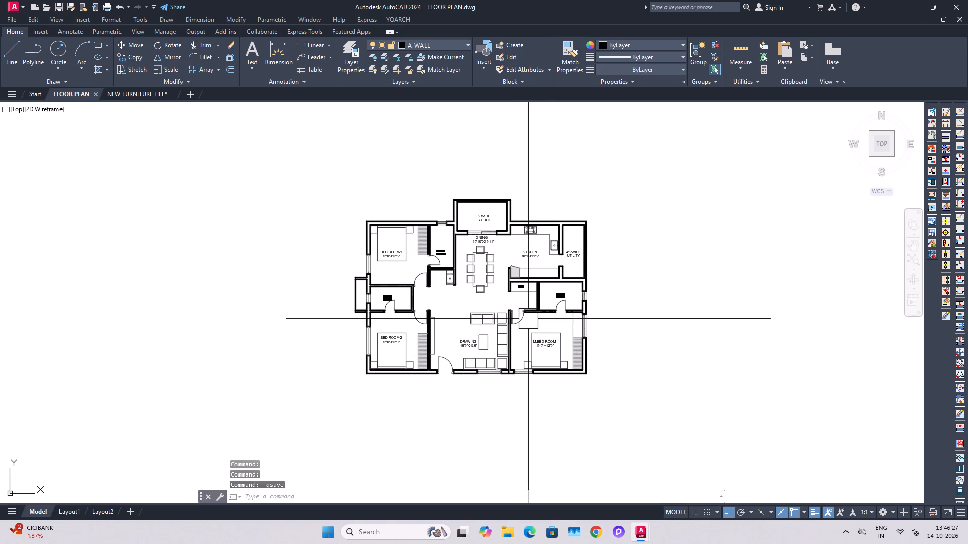
{"action": "key", "text": "ctrl+s"}
{"action": "key", "text": "ctrl+s"}
{"action": "key", "text": "ctrl+s"}
{"action": "key", "text": "ctrl+s"}
Open the overview of virtual desktops and open windows.
{"action": "left_click", "coordinate": [463, 530]}
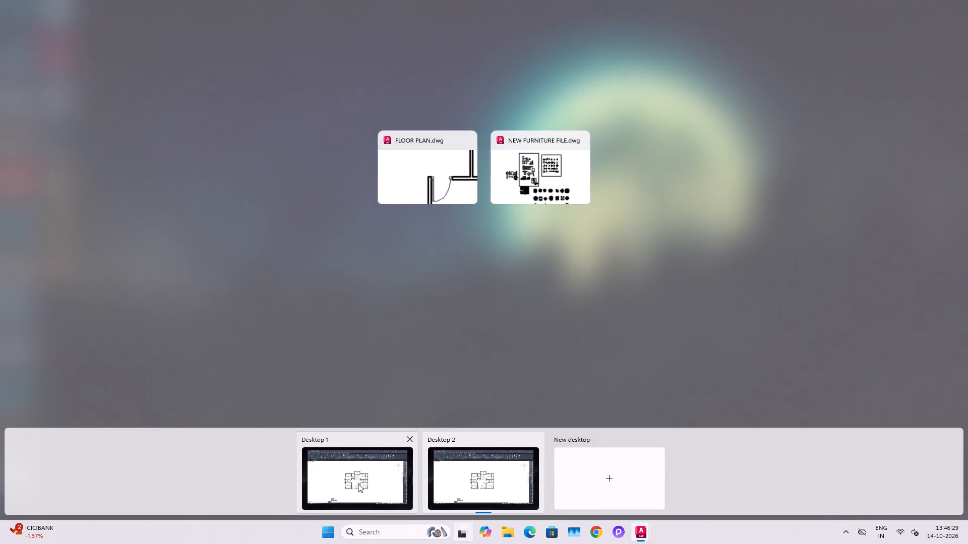